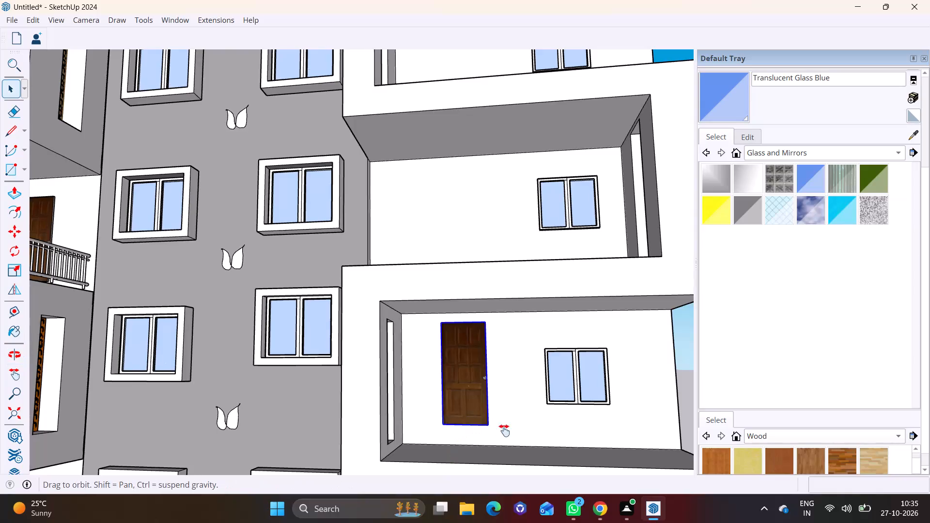
Move the copied wooden door on the second balcony down 1' along its back wall, closer to the balcony floor.
{"action": "middle_click_drag", "start_coordinate": [504, 431], "coordinate": [524, 288], "text": "shift"}
{"action": "middle_click_drag", "start_coordinate": [512, 366], "coordinate": [536, 426]}
{"action": "scroll", "coordinate": [512, 305], "scroll_direction": "up", "scroll_amount": 6}
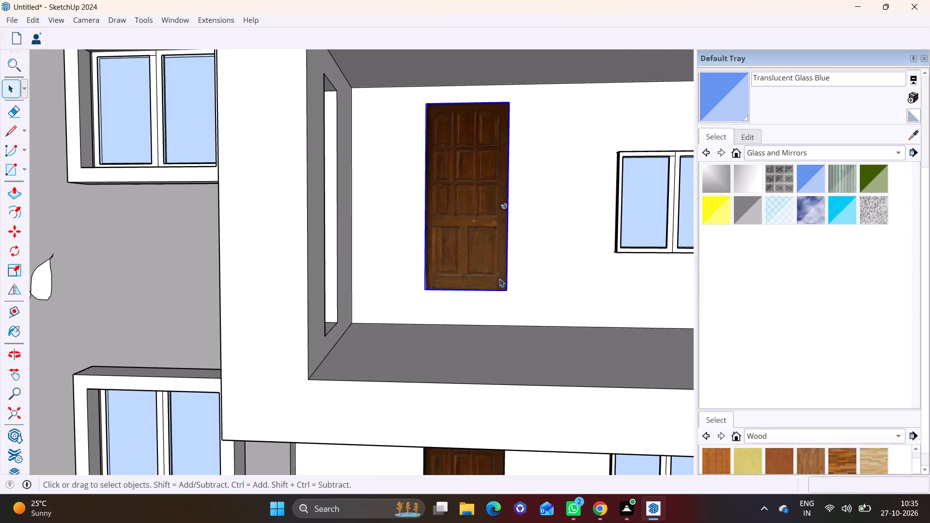
{"action": "left_click", "coordinate": [499, 278]}
{"action": "key", "text": "m"}
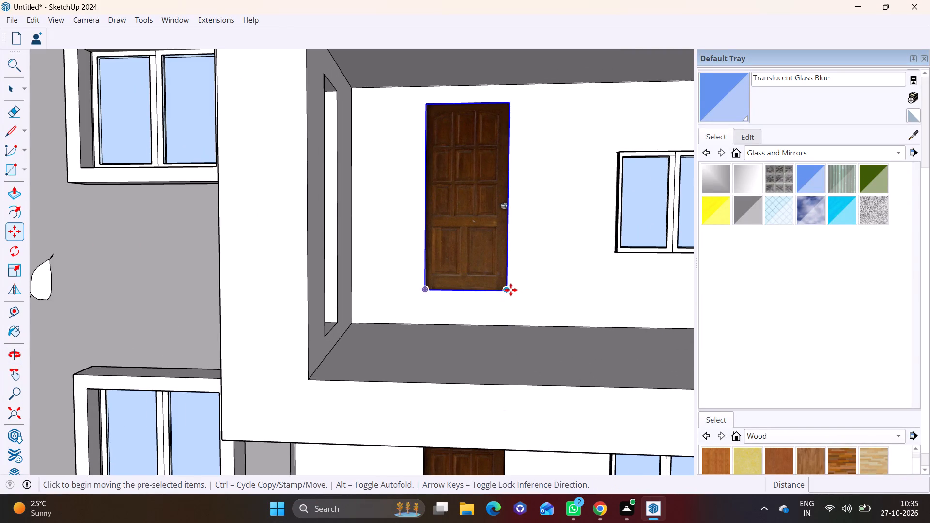
{"action": "left_click", "coordinate": [507, 289]}
{"action": "left_click", "coordinate": [507, 317]}
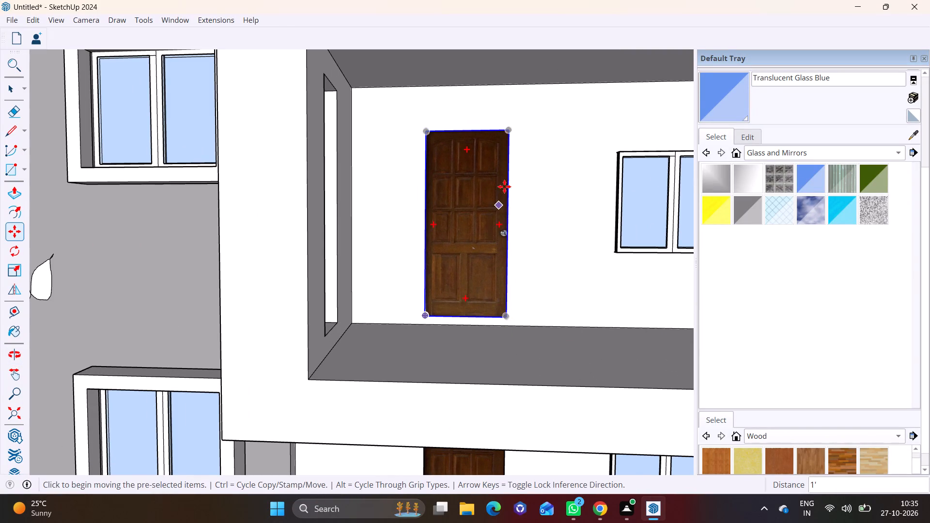
Copy that door up the blue axis, about 11' per floor, onto the back wall of each of the four balconies above.
{"action": "left_click", "coordinate": [512, 129]}
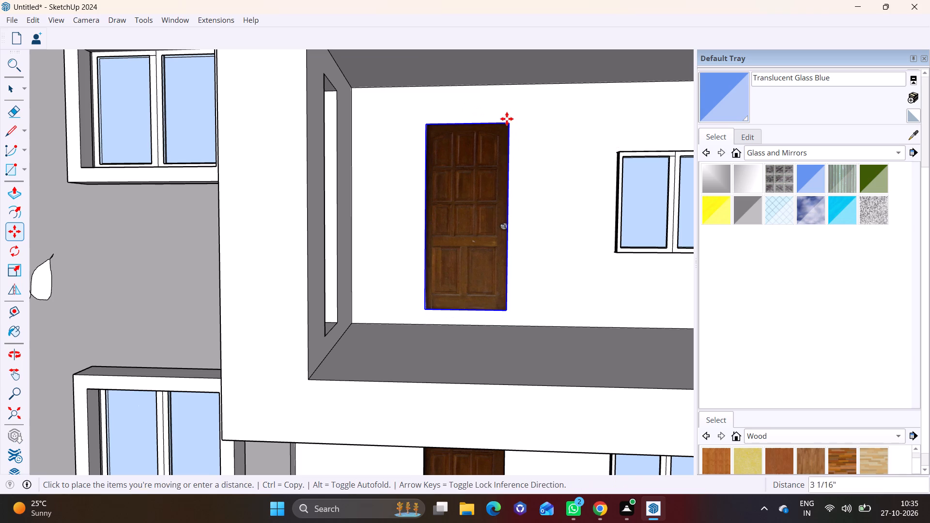
{"action": "middle_click_drag", "start_coordinate": [520, 37], "coordinate": [485, 224], "text": "shift"}
{"action": "scroll", "coordinate": [485, 224], "scroll_direction": "down", "scroll_amount": 7}
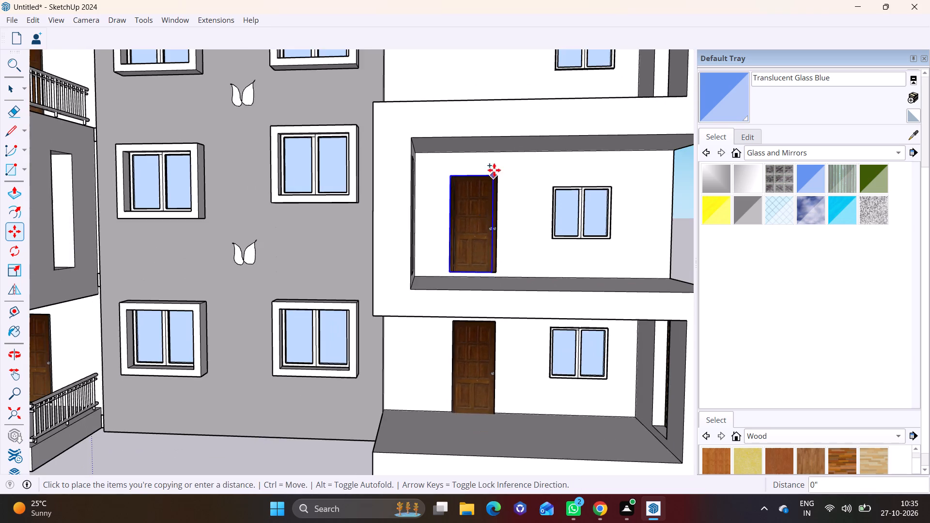
{"action": "middle_click_drag", "start_coordinate": [495, 117], "coordinate": [491, 378], "text": "shift"}
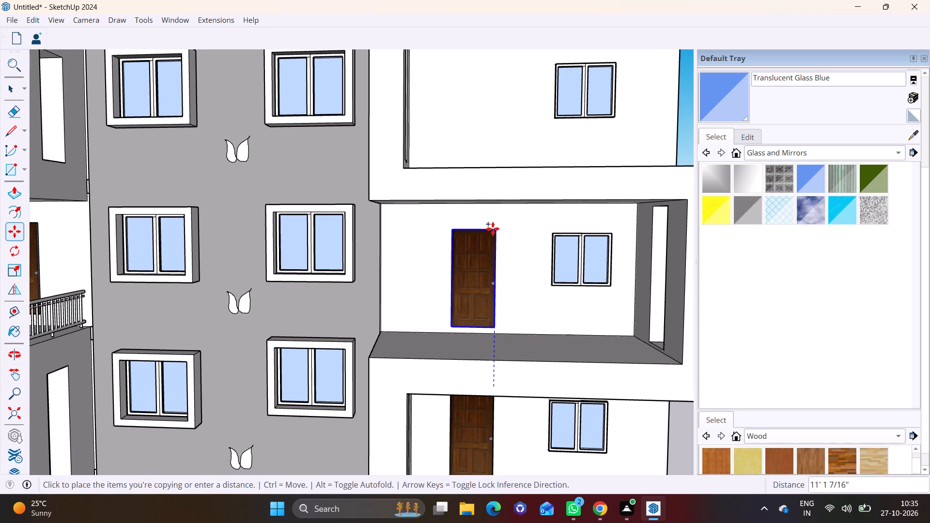
{"action": "left_click", "coordinate": [493, 228]}
{"action": "left_click", "coordinate": [496, 228]}
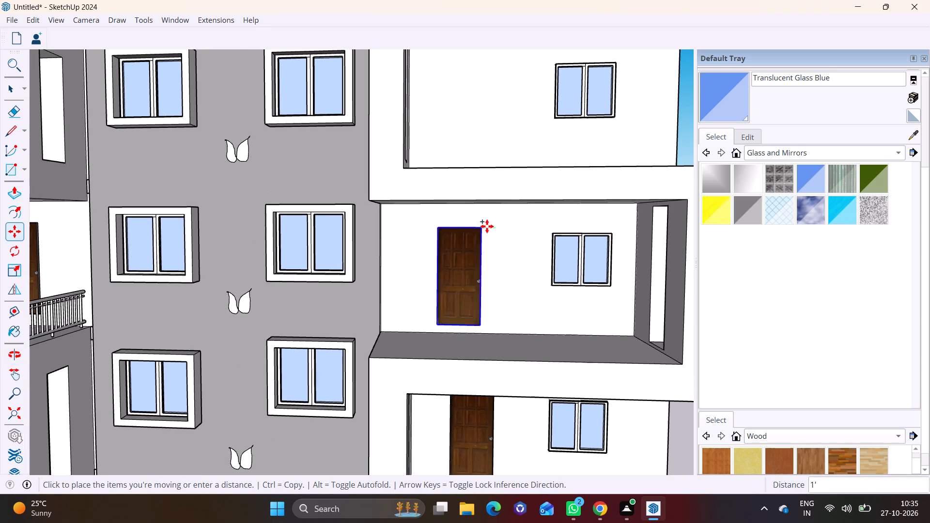
{"action": "middle_click_drag", "start_coordinate": [496, 139], "coordinate": [459, 390], "text": "shift"}
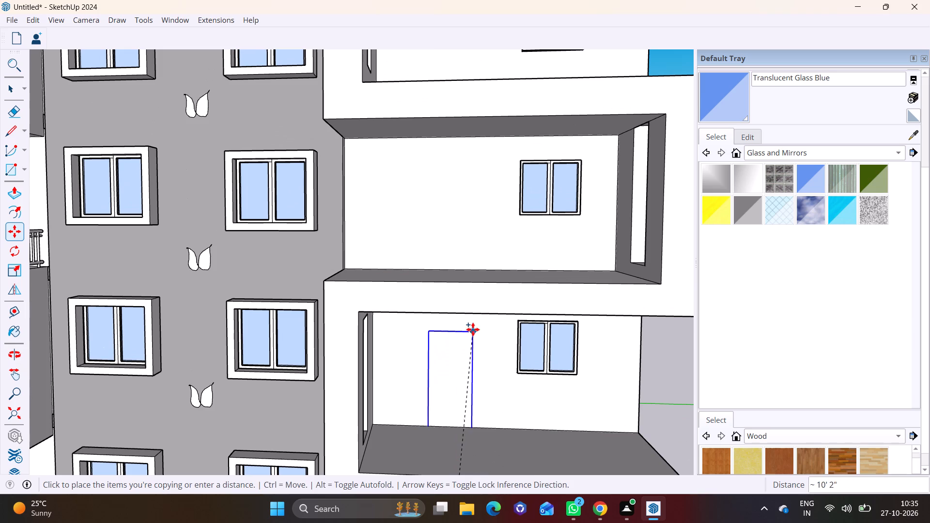
{"action": "left_click", "coordinate": [467, 321]}
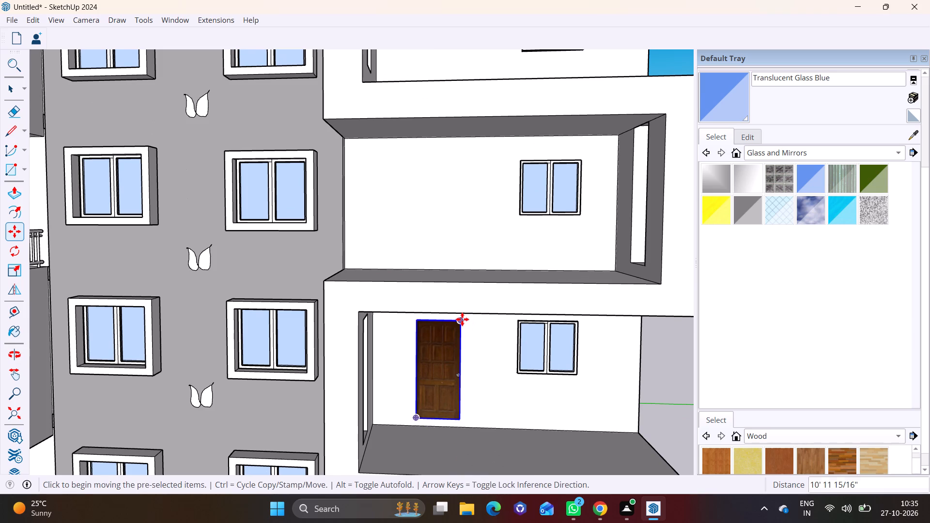
{"action": "left_click", "coordinate": [462, 319]}
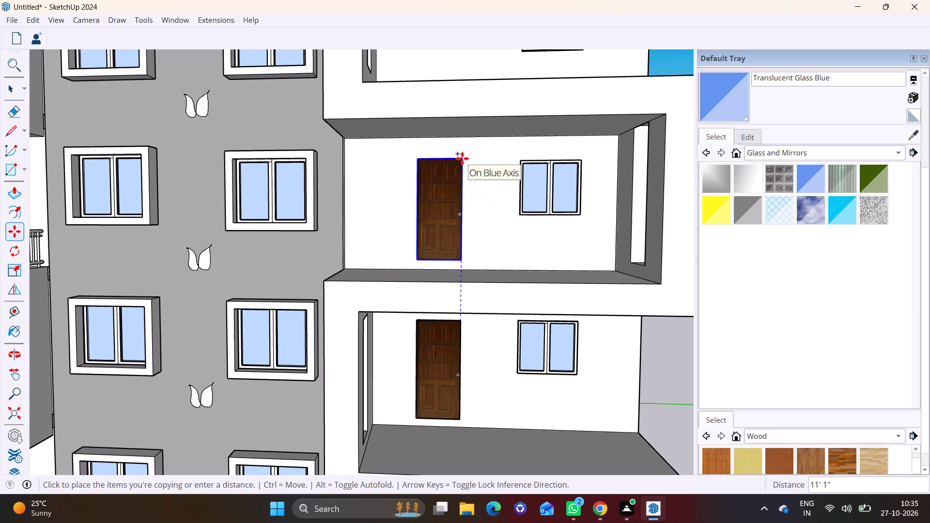
{"action": "left_click", "coordinate": [462, 158]}
{"action": "left_click", "coordinate": [462, 159]}
{"action": "middle_click_drag", "start_coordinate": [474, 147], "coordinate": [457, 341], "text": "shift"}
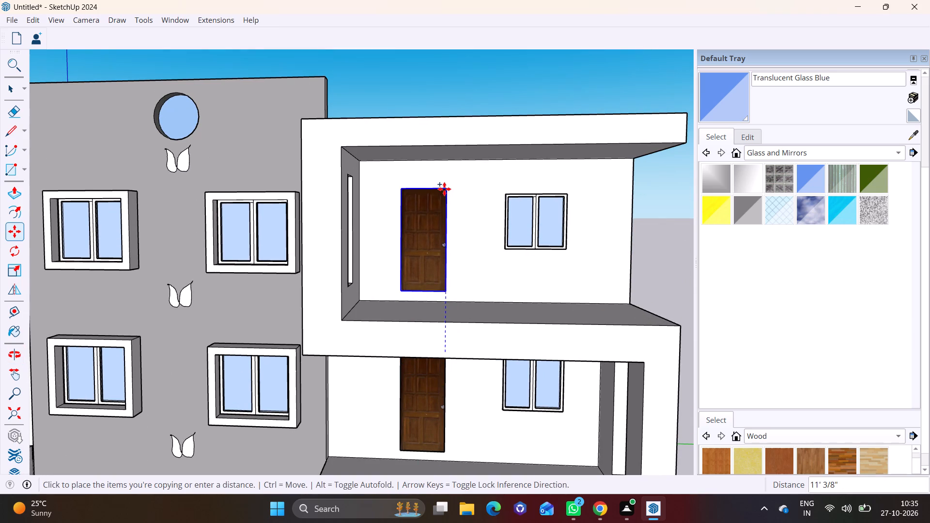
{"action": "left_click", "coordinate": [444, 189]}
{"action": "key", "text": "space"}
{"action": "scroll", "coordinate": [463, 324], "scroll_direction": "down", "scroll_amount": 9}
{"action": "left_click", "coordinate": [627, 355]}
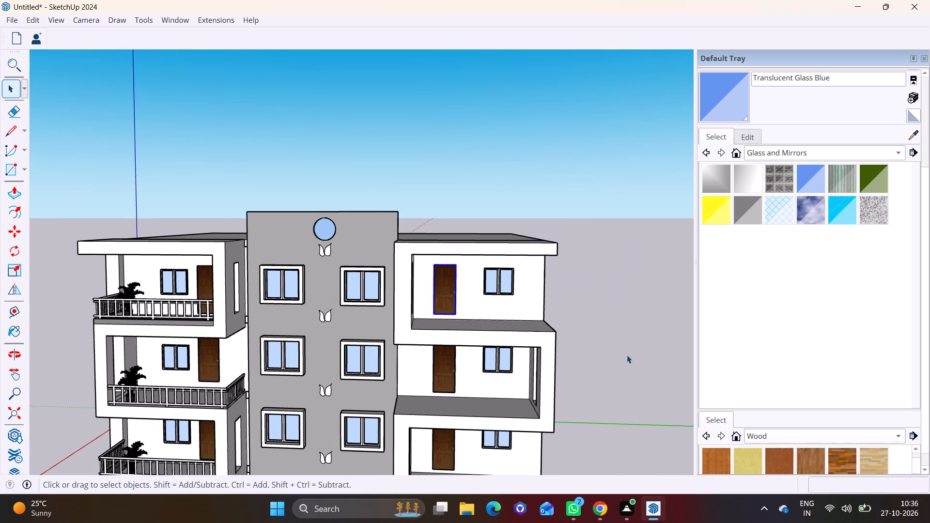
Move the five wooden doors above the lowest new one together along the back walls, closer to the windows.
{"action": "scroll", "coordinate": [504, 367], "scroll_direction": "down", "scroll_amount": 4}
{"action": "middle_click_drag", "start_coordinate": [479, 392], "coordinate": [602, 368]}
{"action": "scroll", "coordinate": [498, 373], "scroll_direction": "down", "scroll_amount": 2}
{"action": "middle_click_drag", "start_coordinate": [497, 376], "coordinate": [448, 316], "text": "shift"}
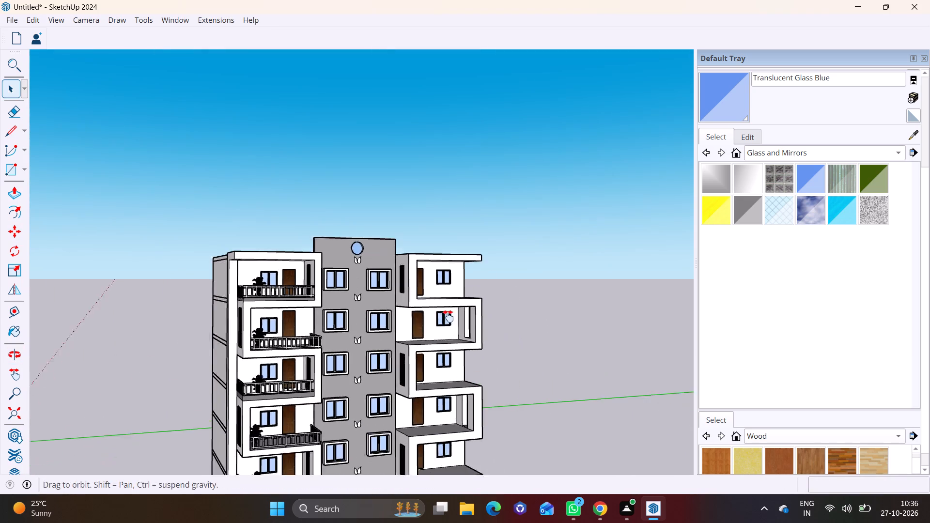
{"action": "middle_click_drag", "start_coordinate": [448, 316], "coordinate": [443, 293], "text": "shift"}
{"action": "middle_click_drag", "start_coordinate": [442, 330], "coordinate": [376, 327]}
{"action": "scroll", "coordinate": [412, 322], "scroll_direction": "up", "scroll_amount": 2}
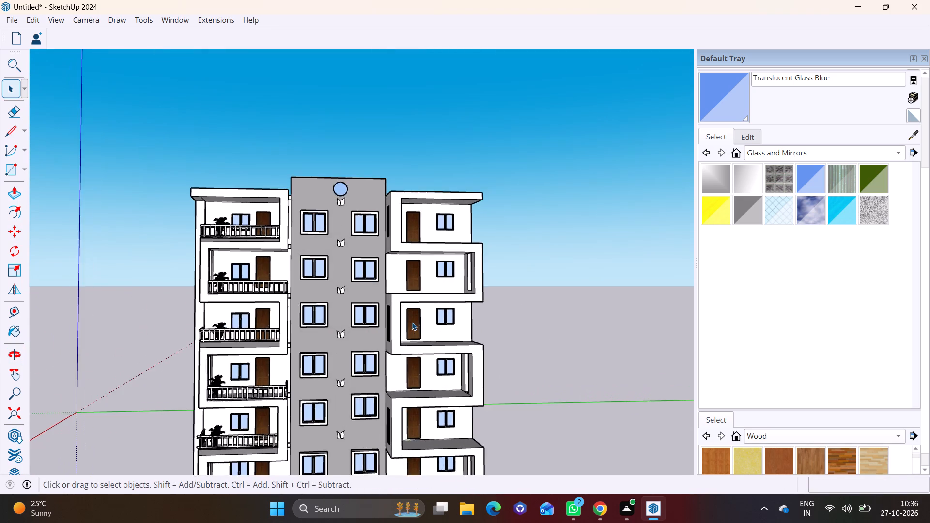
{"action": "scroll", "coordinate": [412, 322], "scroll_direction": "up", "scroll_amount": 4}
{"action": "middle_click_drag", "start_coordinate": [399, 342], "coordinate": [341, 288]}
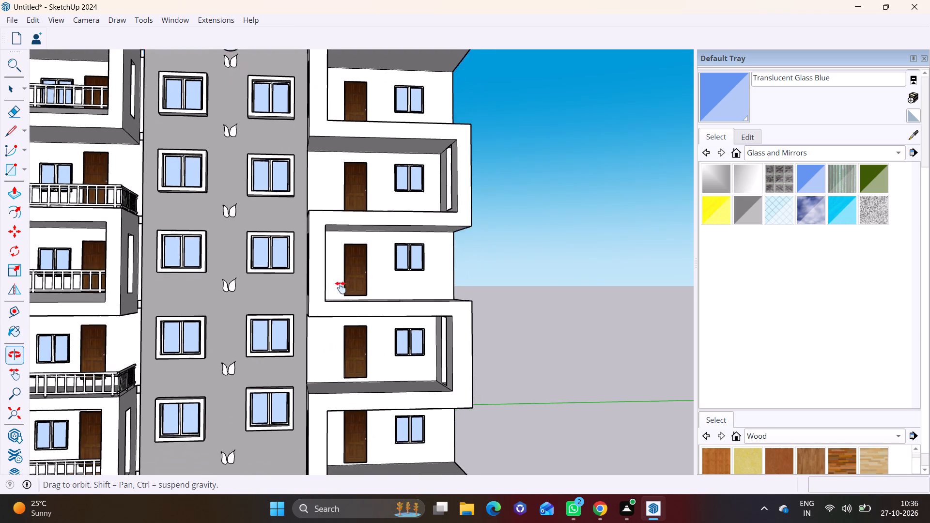
{"action": "middle_click_drag", "start_coordinate": [341, 288], "coordinate": [341, 282]}
{"action": "left_click", "coordinate": [359, 409]}
{"action": "left_click", "coordinate": [350, 359], "text": "ctrl"}
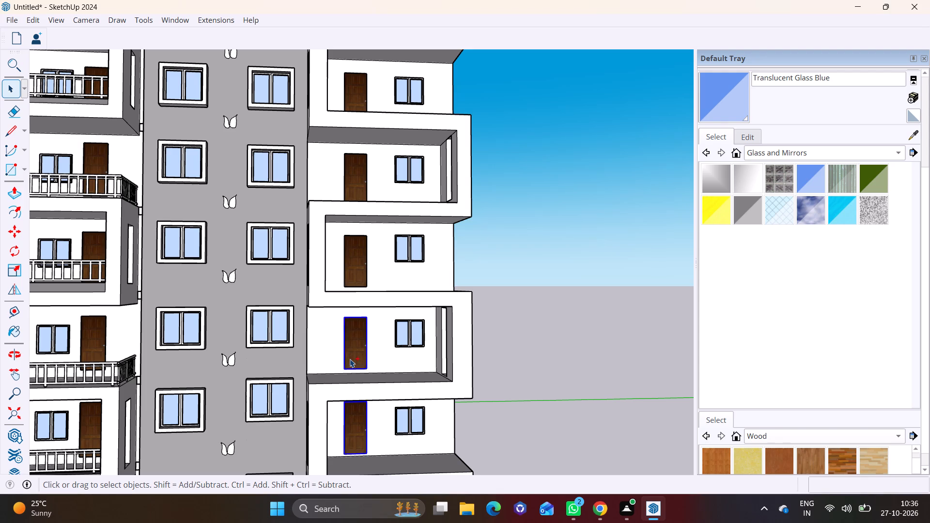
{"action": "left_click", "coordinate": [348, 282], "text": "ctrl"}
{"action": "left_click", "coordinate": [358, 198], "text": "ctrl"}
{"action": "left_click", "coordinate": [354, 97], "text": "ctrl"}
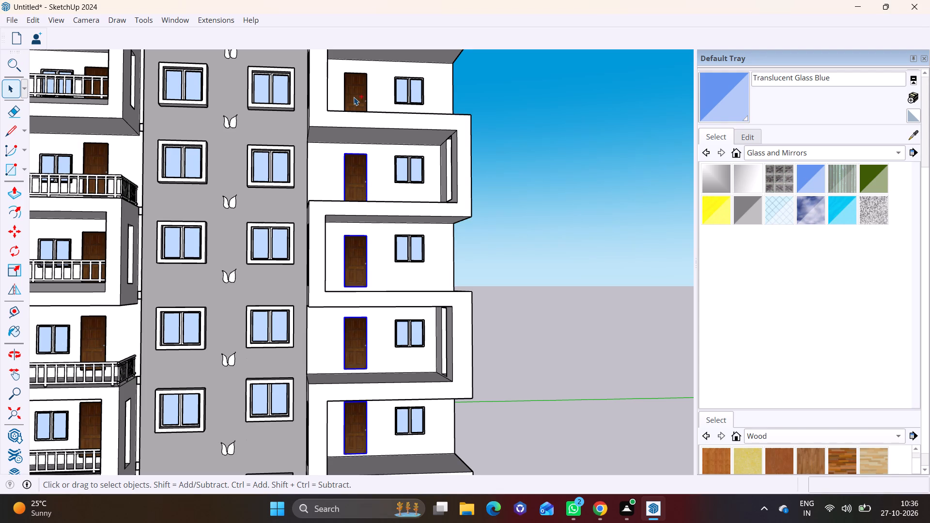
{"action": "middle_click_drag", "start_coordinate": [346, 130], "coordinate": [222, 196]}
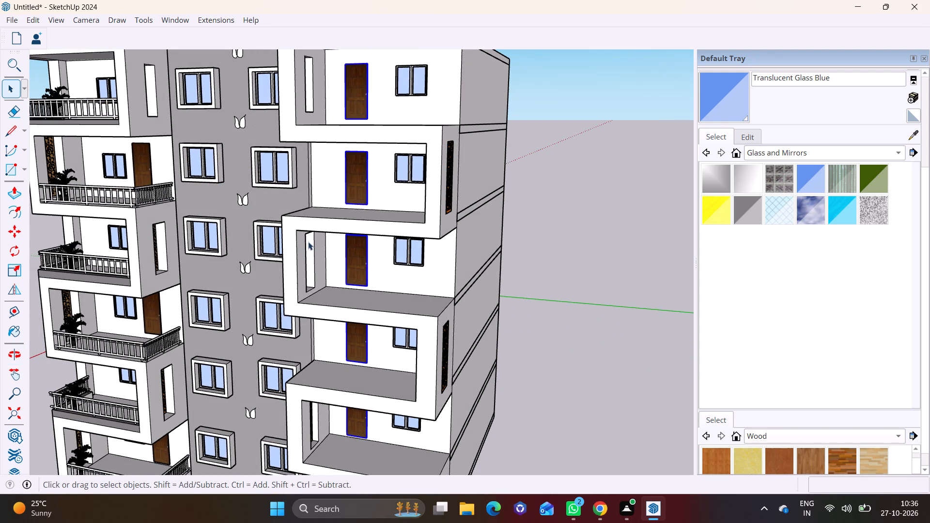
{"action": "key", "text": "m"}
{"action": "middle_click_drag", "start_coordinate": [350, 374], "coordinate": [376, 325]}
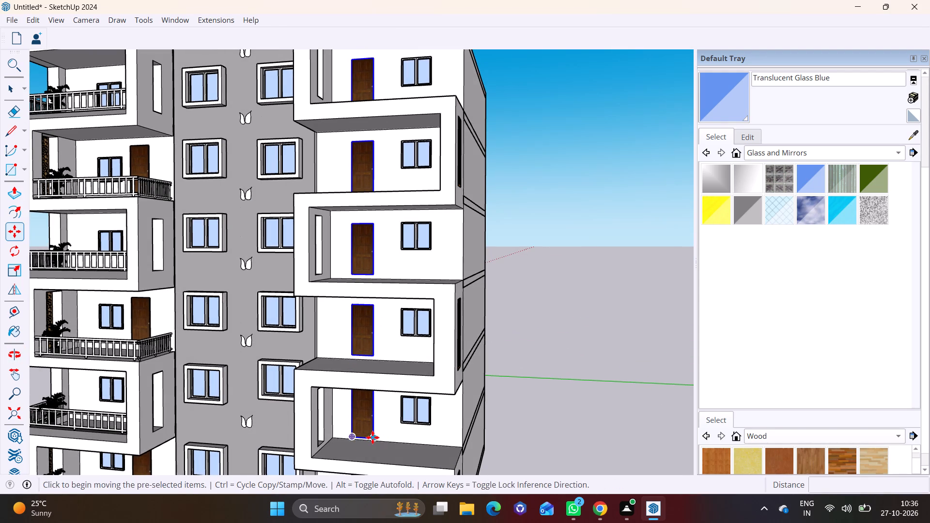
{"action": "left_click", "coordinate": [372, 437]}
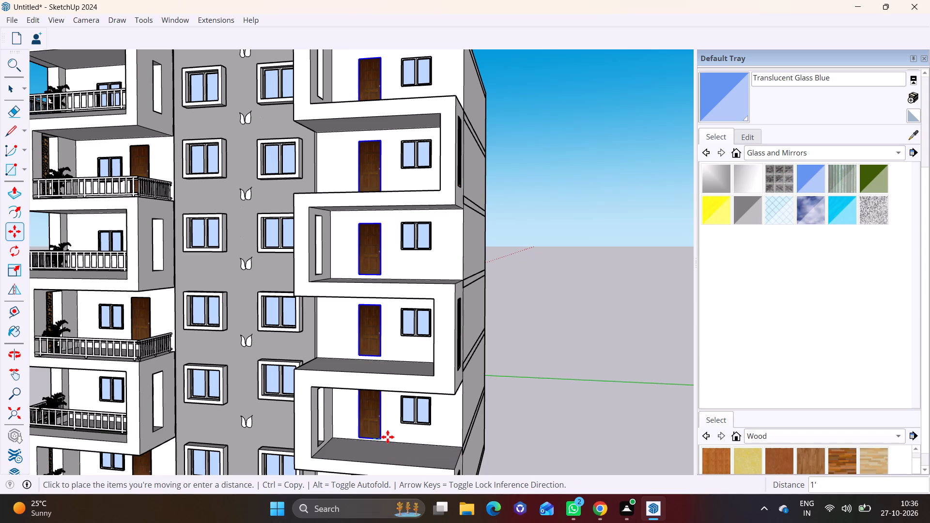
{"action": "left_click", "coordinate": [388, 437]}
{"action": "key", "text": "space"}
{"action": "left_click", "coordinate": [536, 437]}
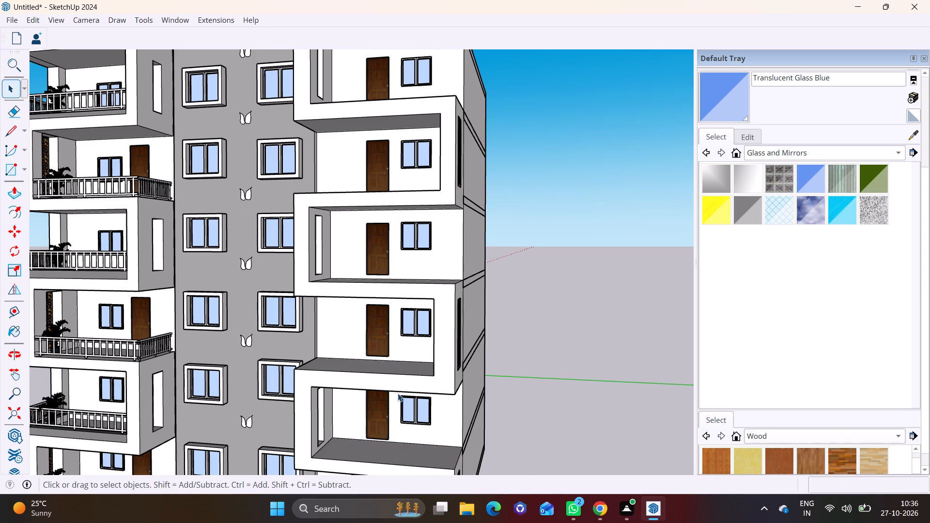
Copy the front railing of the lowest furnished balcony about 39' 8" across the tower onto the front edge of the opposite lowest balcony.
{"action": "scroll", "coordinate": [397, 393], "scroll_direction": "down", "scroll_amount": 2}
{"action": "middle_click_drag", "start_coordinate": [398, 400], "coordinate": [621, 381]}
{"action": "scroll", "coordinate": [489, 385], "scroll_direction": "up", "scroll_amount": 2}
{"action": "scroll", "coordinate": [469, 411], "scroll_direction": "down", "scroll_amount": 1}
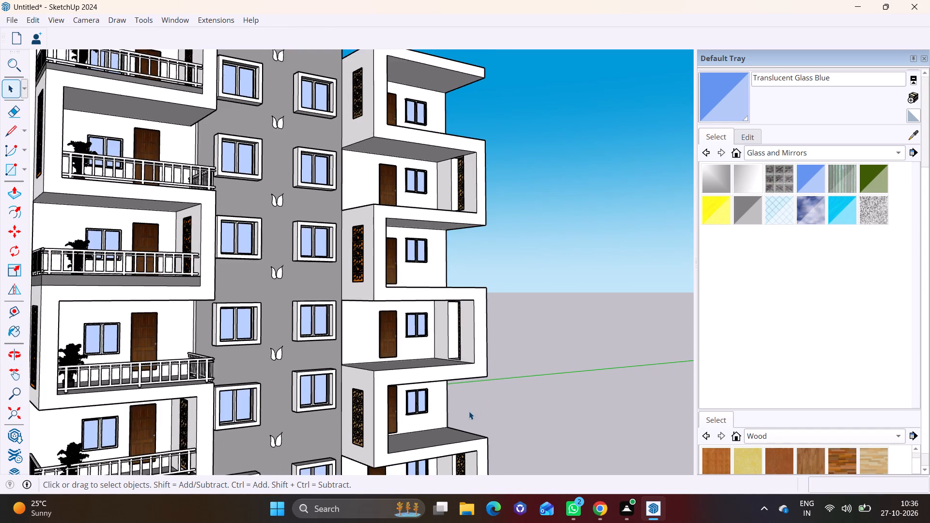
{"action": "scroll", "coordinate": [469, 411], "scroll_direction": "down", "scroll_amount": 2}
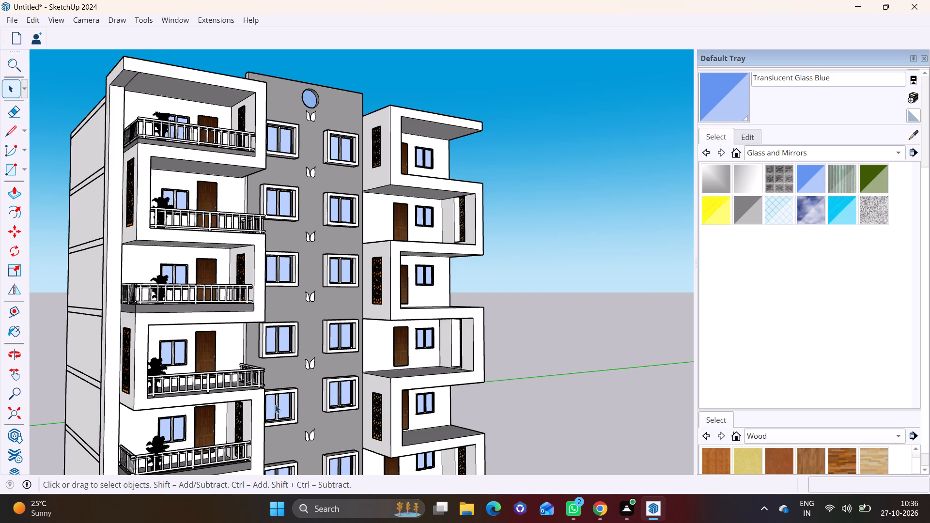
{"action": "scroll", "coordinate": [265, 382], "scroll_direction": "up", "scroll_amount": 3}
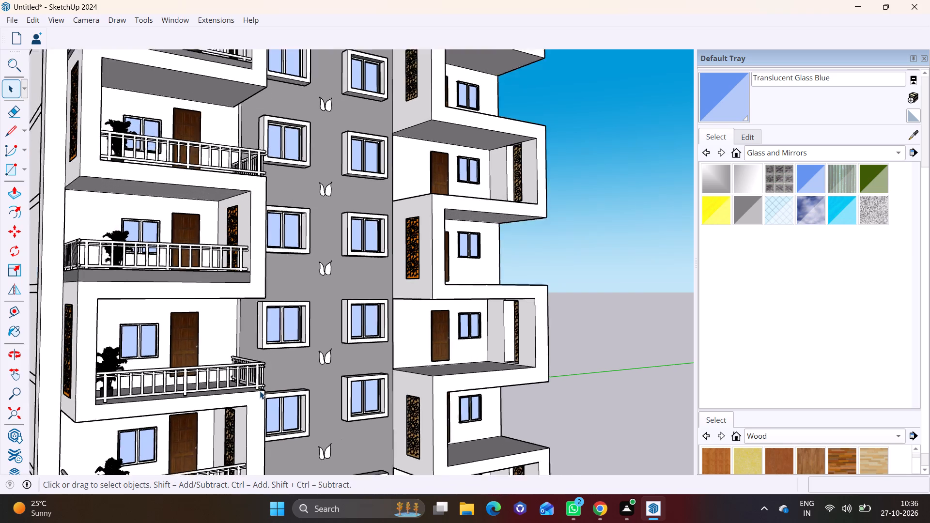
{"action": "scroll", "coordinate": [260, 391], "scroll_direction": "up", "scroll_amount": 1}
{"action": "middle_click_drag", "start_coordinate": [260, 392], "coordinate": [240, 302]}
{"action": "middle_click_drag", "start_coordinate": [236, 322], "coordinate": [220, 429]}
{"action": "middle_click_drag", "start_coordinate": [336, 396], "coordinate": [311, 206], "text": "shift"}
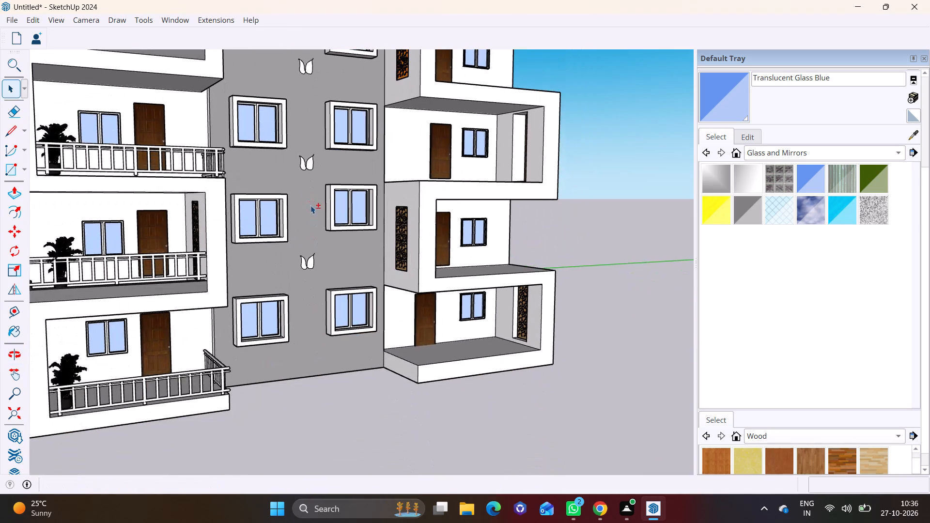
{"action": "left_click", "coordinate": [204, 377]}
{"action": "key", "text": "m"}
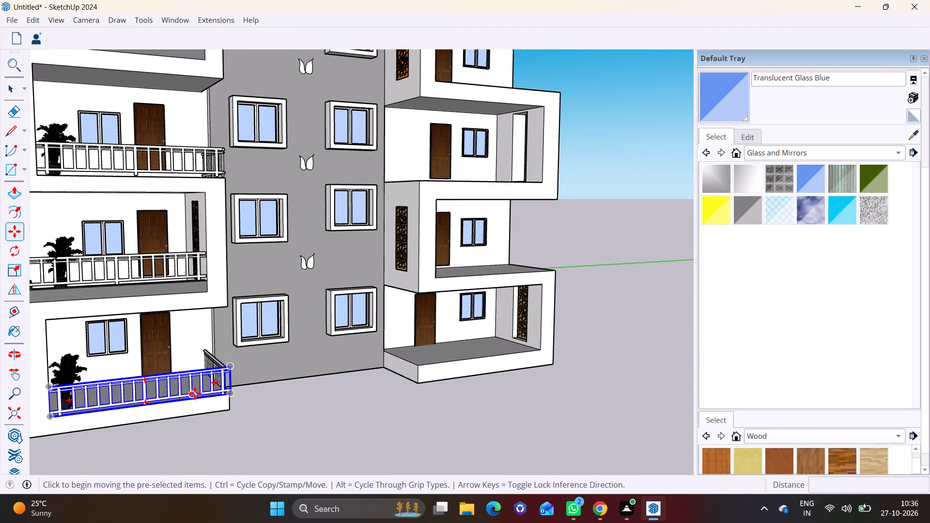
{"action": "middle_click_drag", "start_coordinate": [194, 393], "coordinate": [289, 392]}
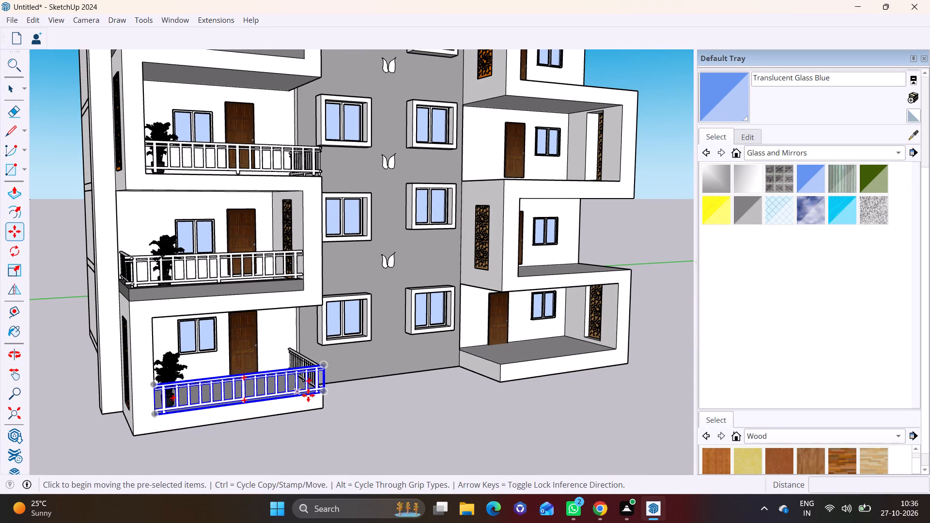
{"action": "left_click", "coordinate": [325, 388]}
{"action": "middle_click_drag", "start_coordinate": [551, 356], "coordinate": [327, 476], "text": "shift"}
{"action": "middle_click_drag", "start_coordinate": [357, 443], "coordinate": [413, 344]}
{"action": "scroll", "coordinate": [484, 322], "scroll_direction": "up", "scroll_amount": 12}
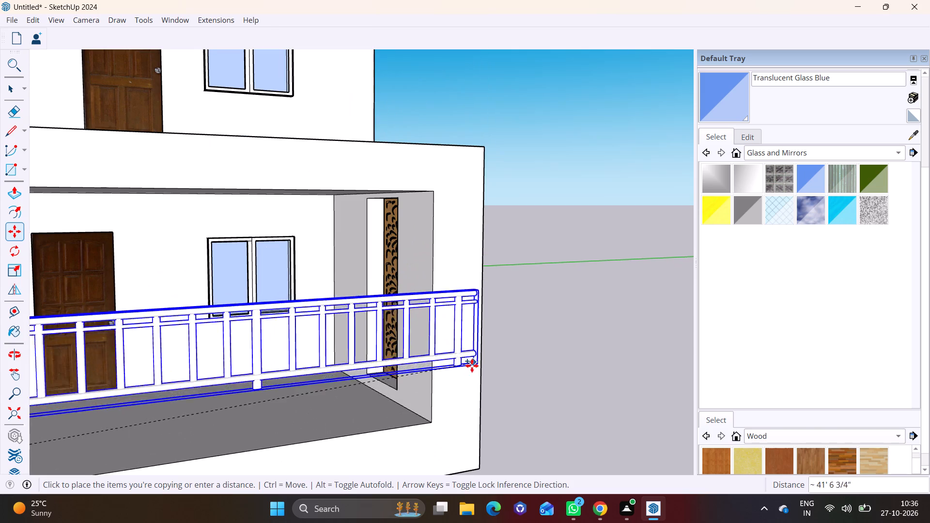
{"action": "left_click", "coordinate": [422, 415]}
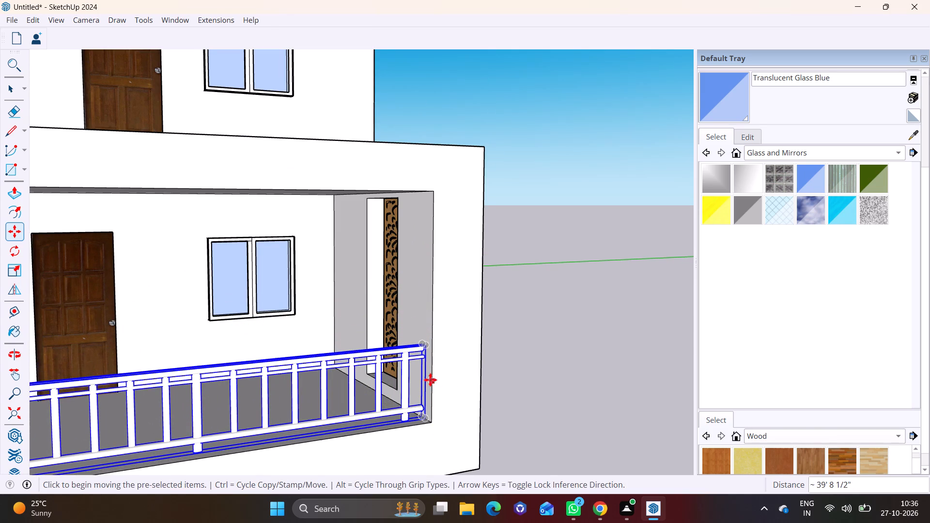
Copy the lowest balcony's front railing upward onto the second and third balconies, about 10' and then about 10' 9".
{"action": "middle_click_drag", "start_coordinate": [370, 394], "coordinate": [266, 405]}
{"action": "scroll", "coordinate": [269, 373], "scroll_direction": "down", "scroll_amount": 4}
{"action": "middle_click_drag", "start_coordinate": [316, 384], "coordinate": [421, 409], "text": "shift"}
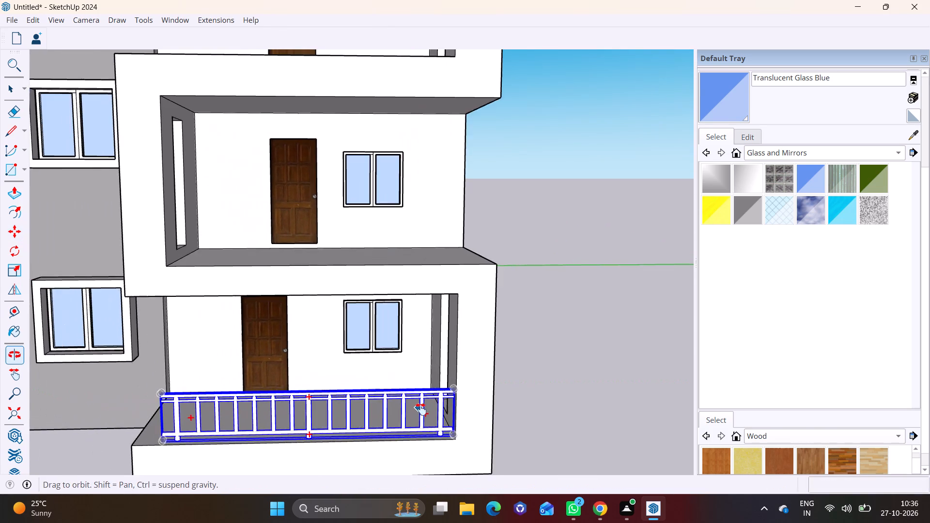
{"action": "middle_click_drag", "start_coordinate": [421, 409], "coordinate": [424, 436], "text": "shift"}
{"action": "left_click", "coordinate": [455, 421]}
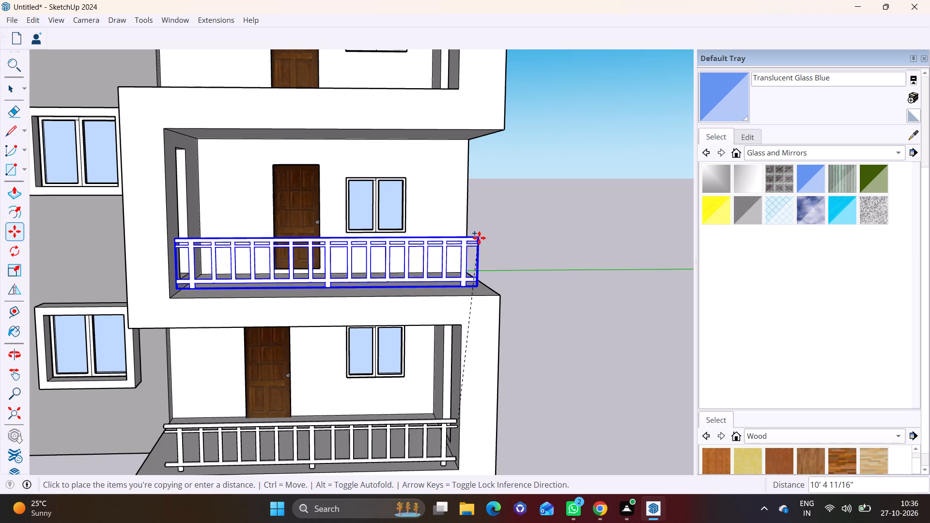
{"action": "left_click", "coordinate": [477, 245]}
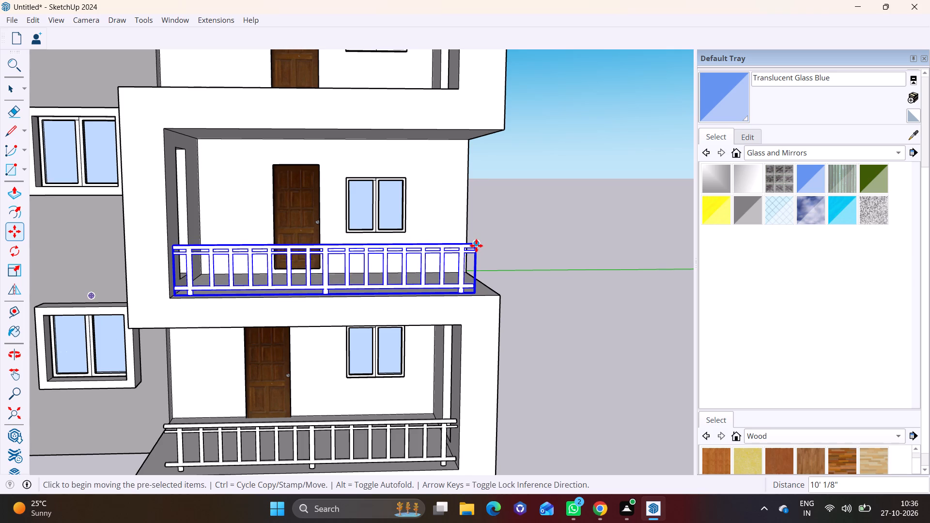
{"action": "left_click", "coordinate": [476, 246]}
{"action": "middle_click_drag", "start_coordinate": [484, 175], "coordinate": [464, 451], "text": "shift"}
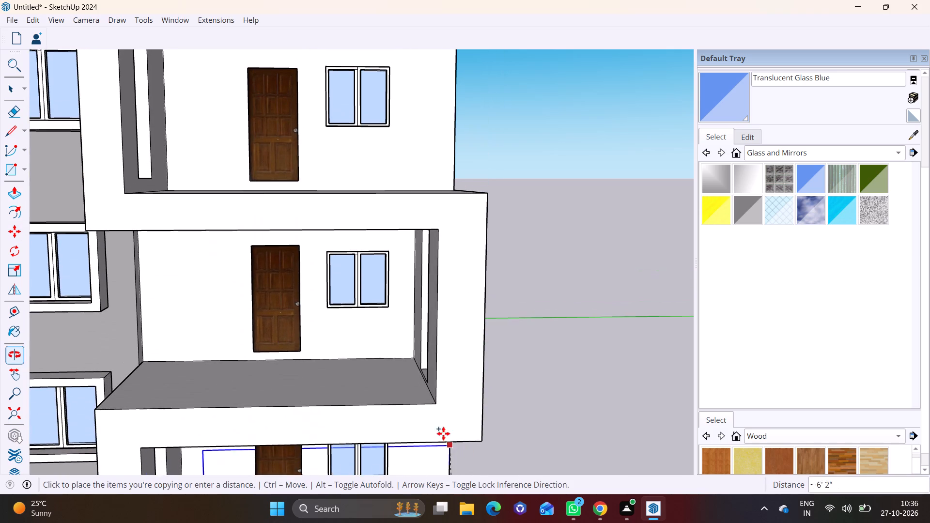
{"action": "left_click", "coordinate": [433, 353]}
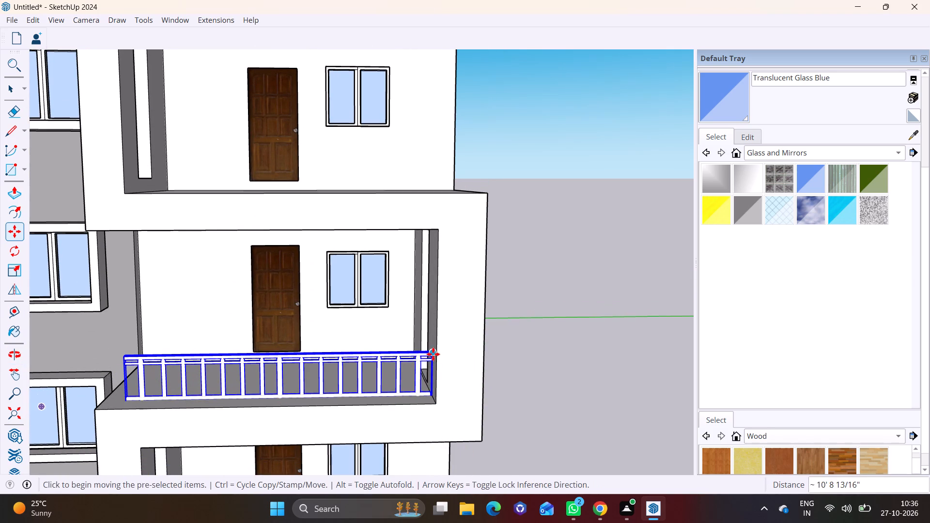
Copy the third balcony's railing up the blue axis to the fourth balcony, about 13' 9".
{"action": "left_click", "coordinate": [433, 354]}
{"action": "middle_click_drag", "start_coordinate": [397, 245], "coordinate": [407, 276], "text": "shift"}
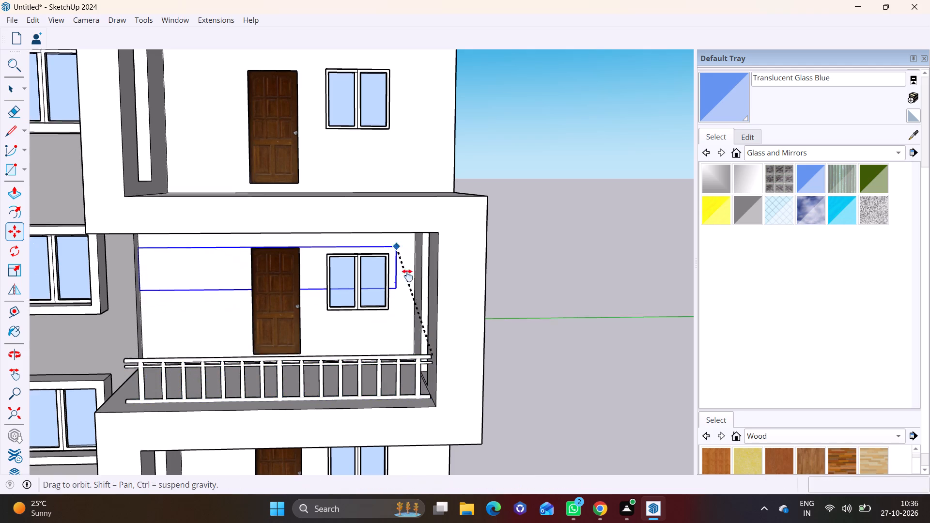
{"action": "middle_click_drag", "start_coordinate": [407, 276], "coordinate": [466, 401], "text": "shift"}
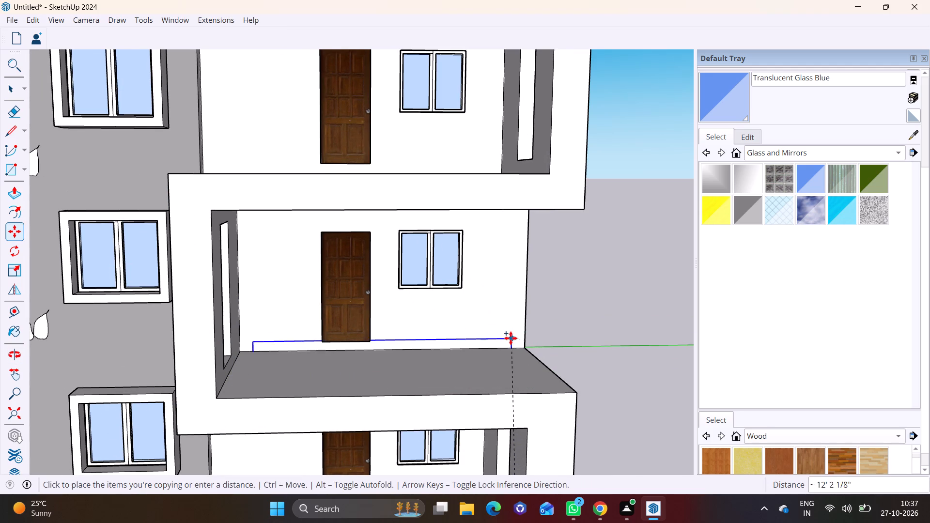
{"action": "middle_click_drag", "start_coordinate": [484, 343], "coordinate": [436, 363]}
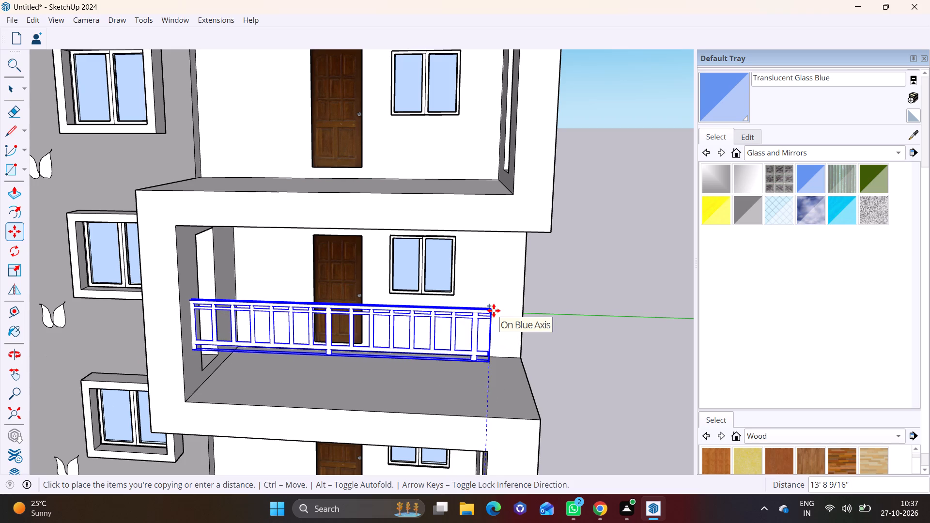
{"action": "left_click", "coordinate": [494, 310]}
Move the fourth balcony's railing down onto the front edge, then about 4' 10" along it to the inner face of the side pillar.
{"action": "middle_click_drag", "start_coordinate": [362, 354], "coordinate": [450, 343]}
{"action": "left_click", "coordinate": [240, 302]}
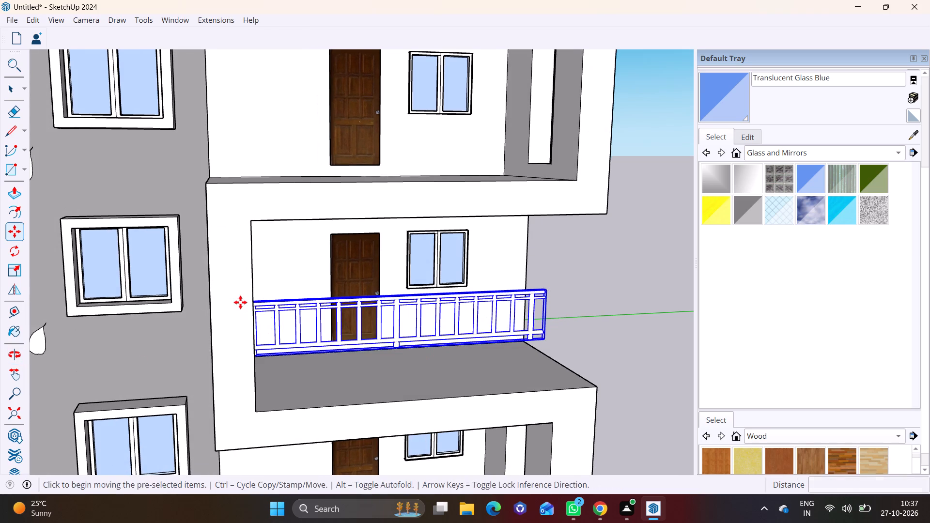
{"action": "left_click", "coordinate": [256, 341]}
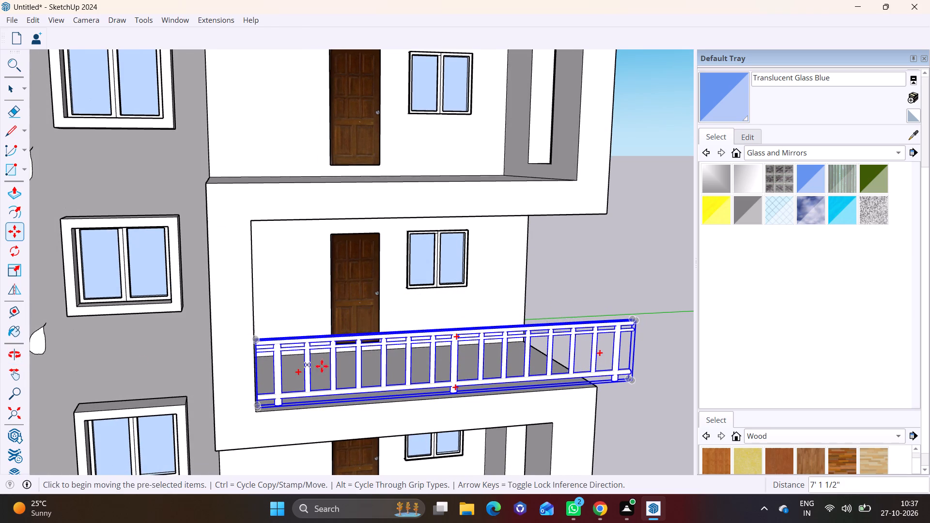
{"action": "scroll", "coordinate": [395, 365], "scroll_direction": "down", "scroll_amount": 1}
{"action": "middle_click_drag", "start_coordinate": [395, 365], "coordinate": [285, 340]}
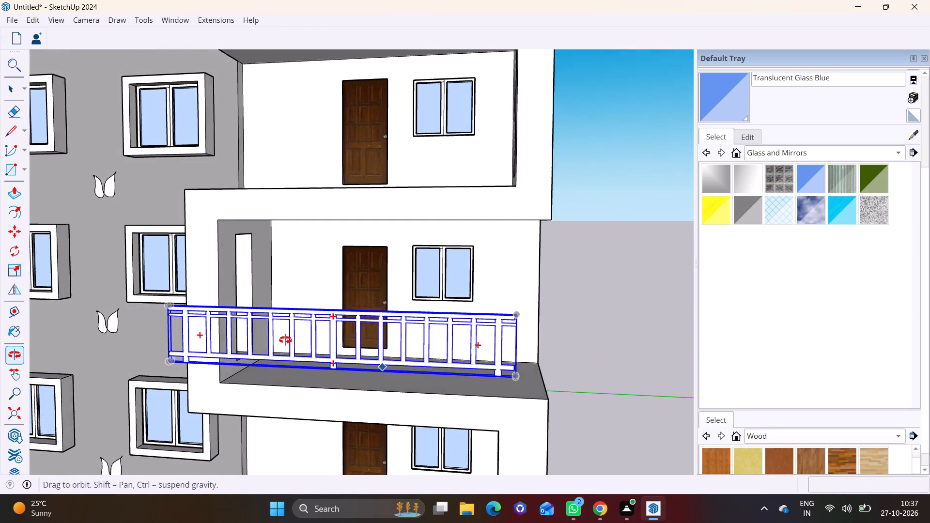
{"action": "middle_click_drag", "start_coordinate": [285, 340], "coordinate": [275, 340]}
{"action": "left_click", "coordinate": [162, 362]}
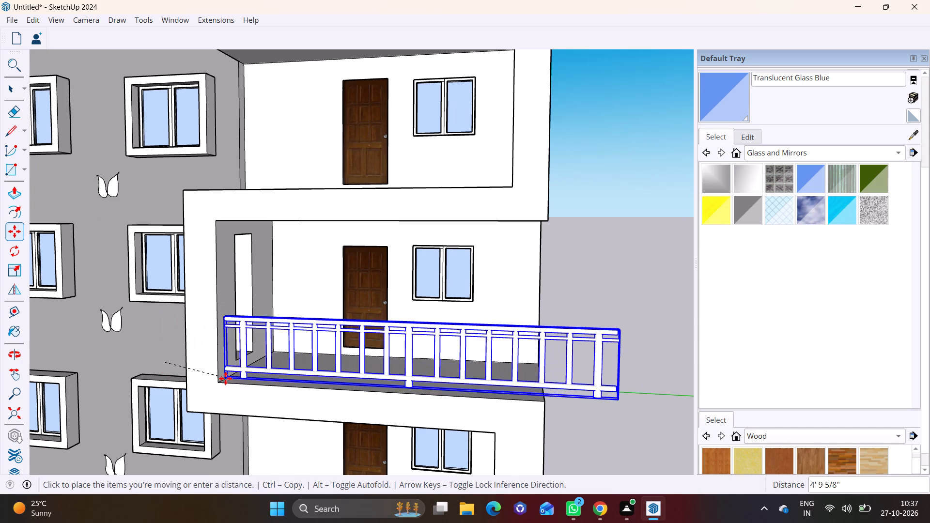
{"action": "left_click", "coordinate": [221, 377]}
Copy the fourth balcony's railing upward, about 11' per floor, onto the front edges of the fifth and top balconies.
{"action": "scroll", "coordinate": [334, 399], "scroll_direction": "up", "scroll_amount": 3}
{"action": "middle_click_drag", "start_coordinate": [336, 400], "coordinate": [303, 392]}
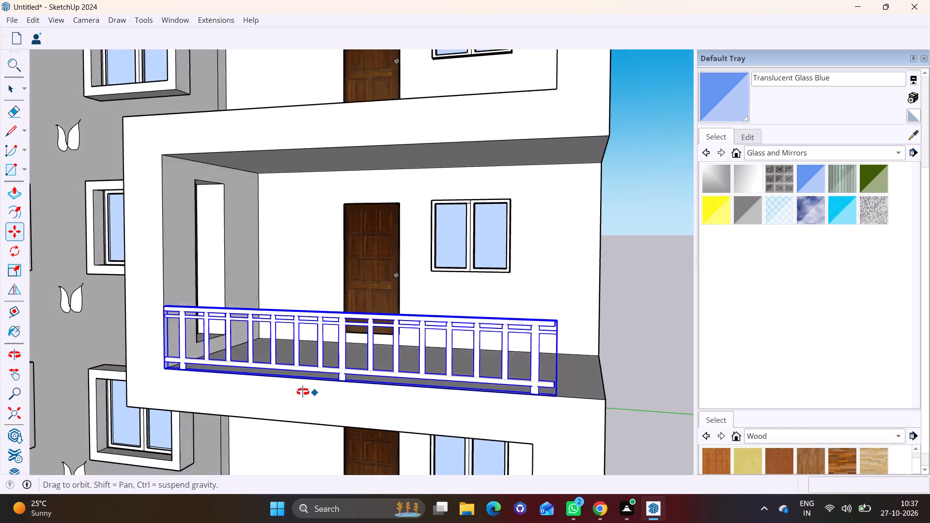
{"action": "middle_click_drag", "start_coordinate": [303, 392], "coordinate": [386, 395]}
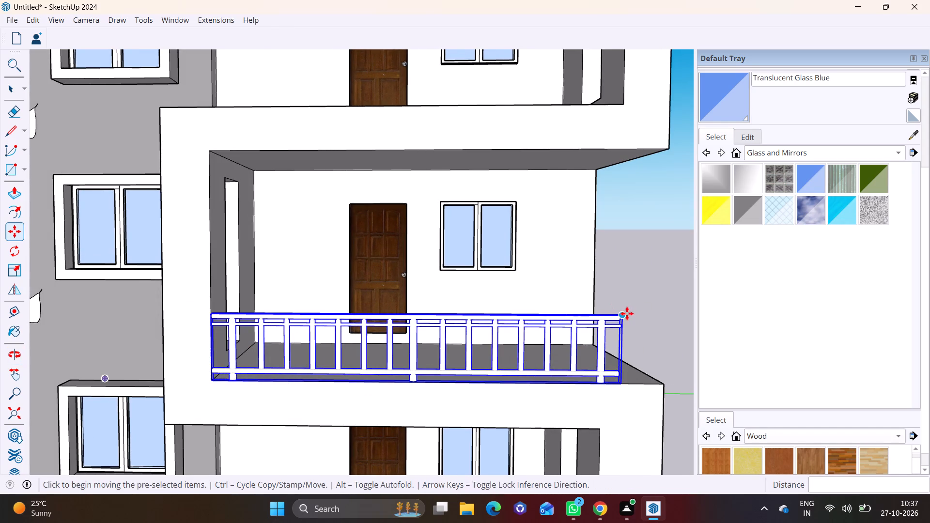
{"action": "left_click", "coordinate": [621, 382]}
{"action": "middle_click_drag", "start_coordinate": [620, 213], "coordinate": [620, 216], "text": "shift"}
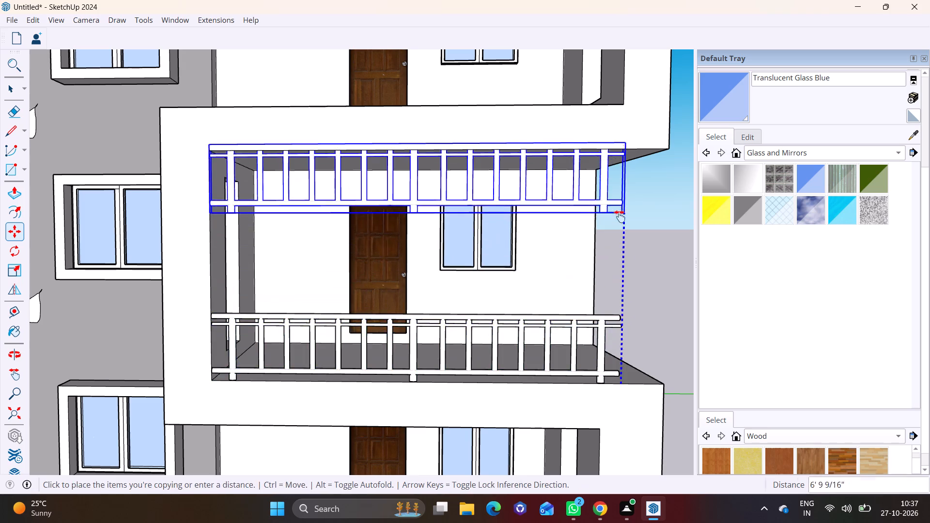
{"action": "middle_click_drag", "start_coordinate": [620, 216], "coordinate": [579, 488], "text": "shift"}
{"action": "scroll", "coordinate": [567, 448], "scroll_direction": "up", "scroll_amount": 1}
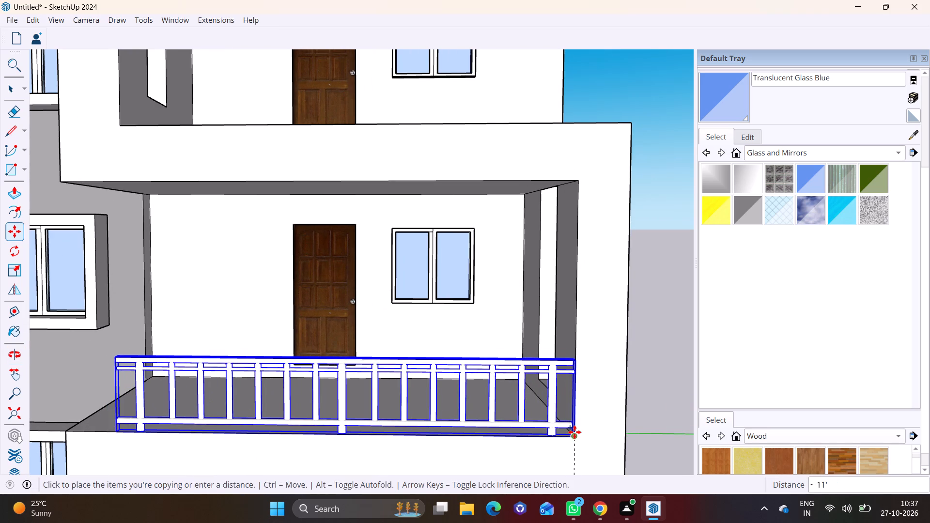
{"action": "left_click", "coordinate": [572, 431]}
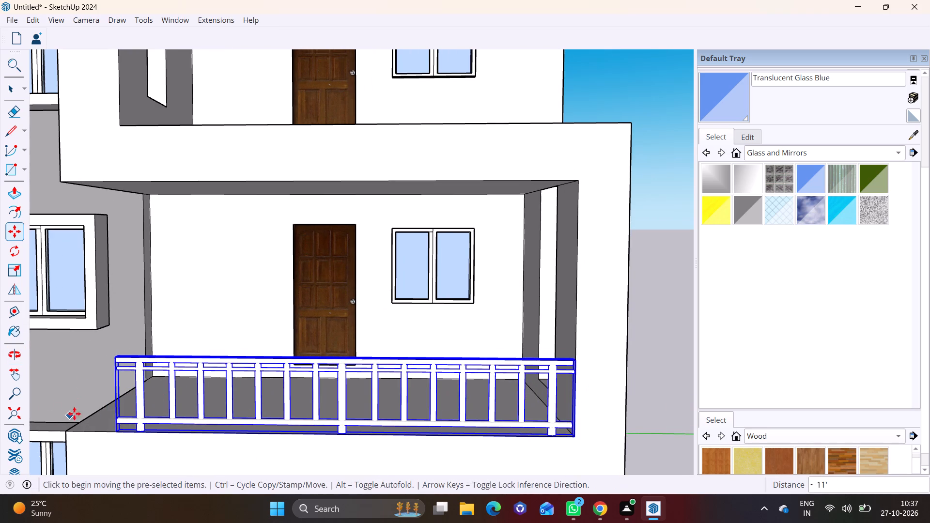
{"action": "left_click", "coordinate": [121, 430]}
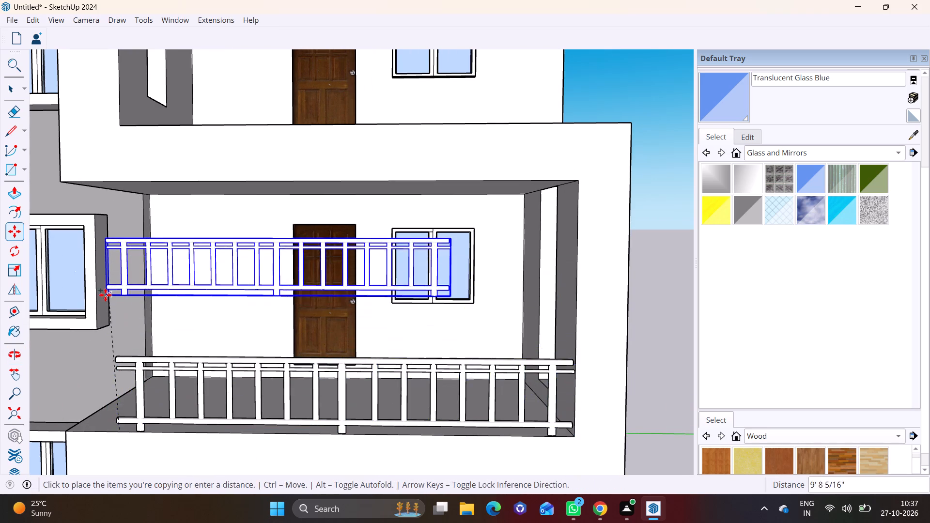
{"action": "middle_click_drag", "start_coordinate": [105, 295], "coordinate": [91, 522], "text": "shift"}
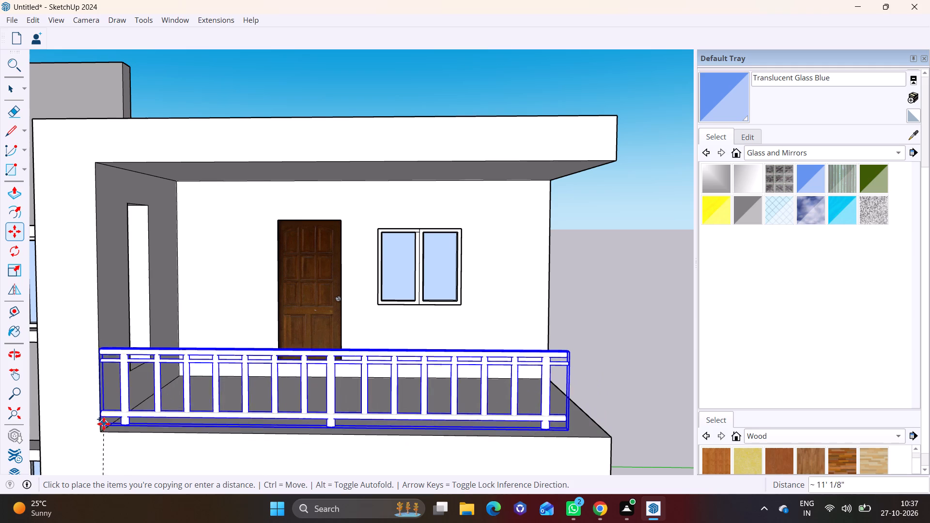
{"action": "scroll", "coordinate": [113, 429], "scroll_direction": "up", "scroll_amount": 3}
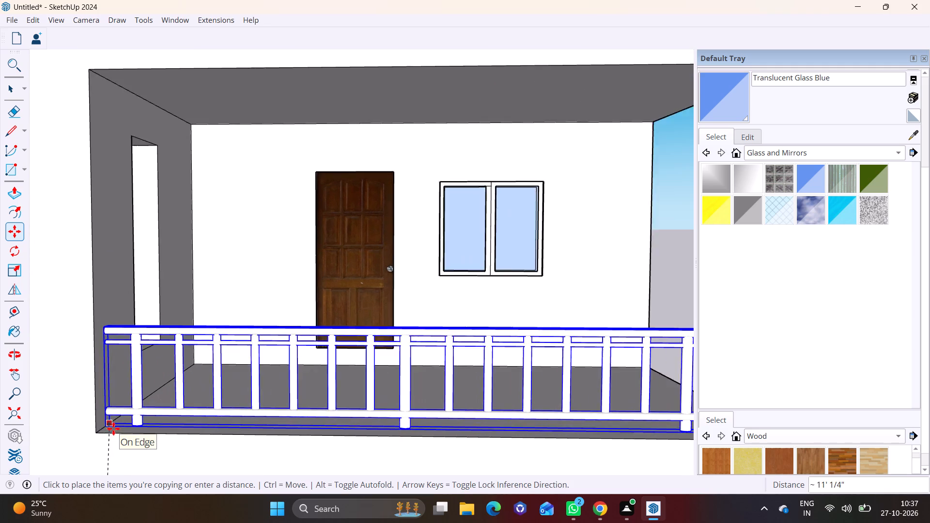
{"action": "scroll", "coordinate": [113, 429], "scroll_direction": "up", "scroll_amount": 2}
{"action": "left_click", "coordinate": [106, 428]}
{"action": "key", "text": "space"}
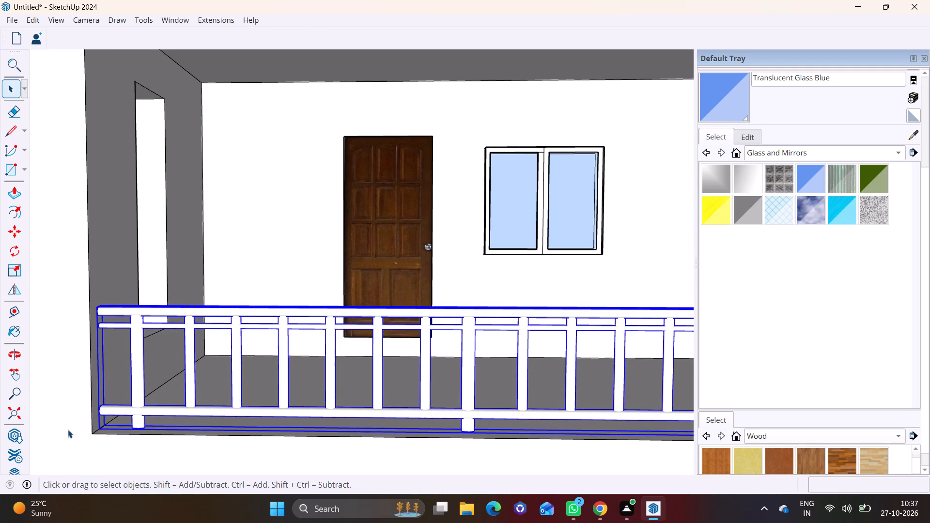
Scale the top balcony's railing along the red axis by about 1.08, stretching its free end to the open corner.
{"action": "scroll", "coordinate": [68, 430], "scroll_direction": "down", "scroll_amount": 9}
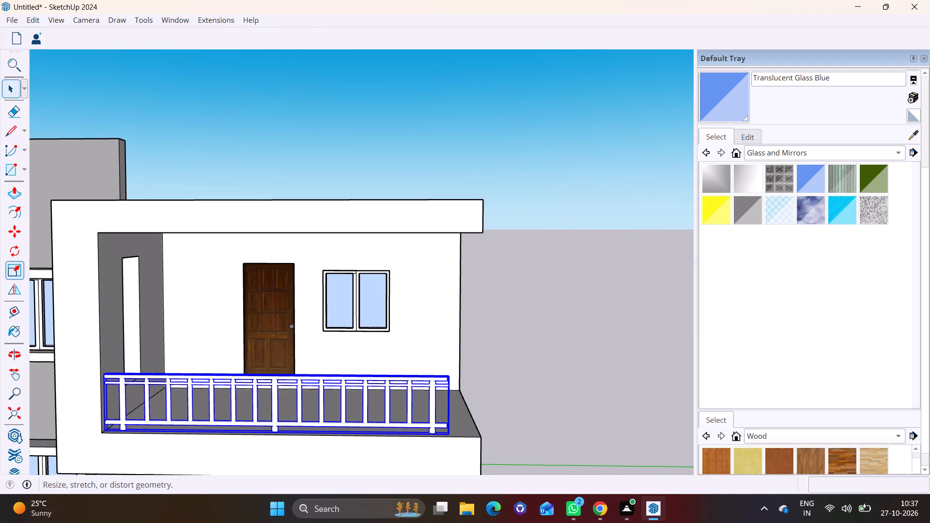
{"action": "left_click", "coordinate": [12, 272]}
{"action": "middle_click_drag", "start_coordinate": [440, 396], "coordinate": [275, 401], "text": "shift"}
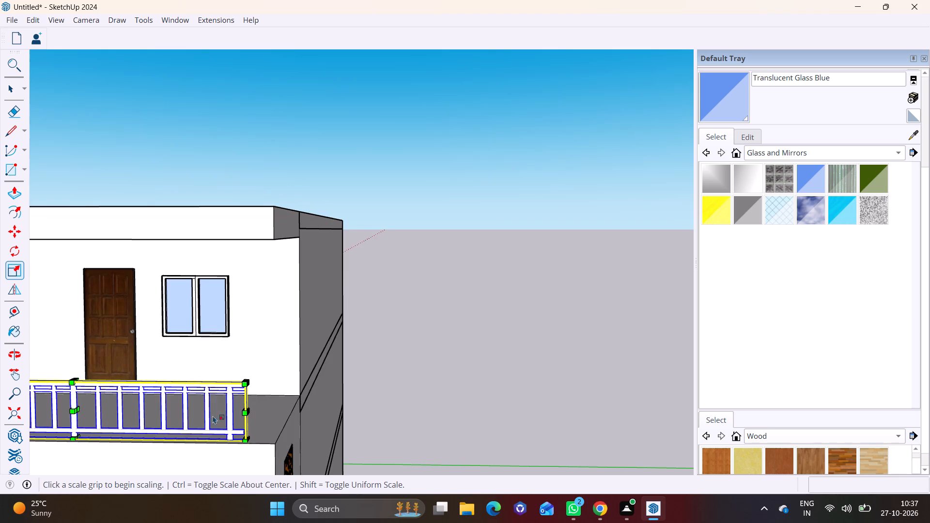
{"action": "scroll", "coordinate": [227, 419], "scroll_direction": "up", "scroll_amount": 4}
{"action": "middle_click_drag", "start_coordinate": [262, 423], "coordinate": [184, 431]}
{"action": "scroll", "coordinate": [188, 423], "scroll_direction": "up", "scroll_amount": 4}
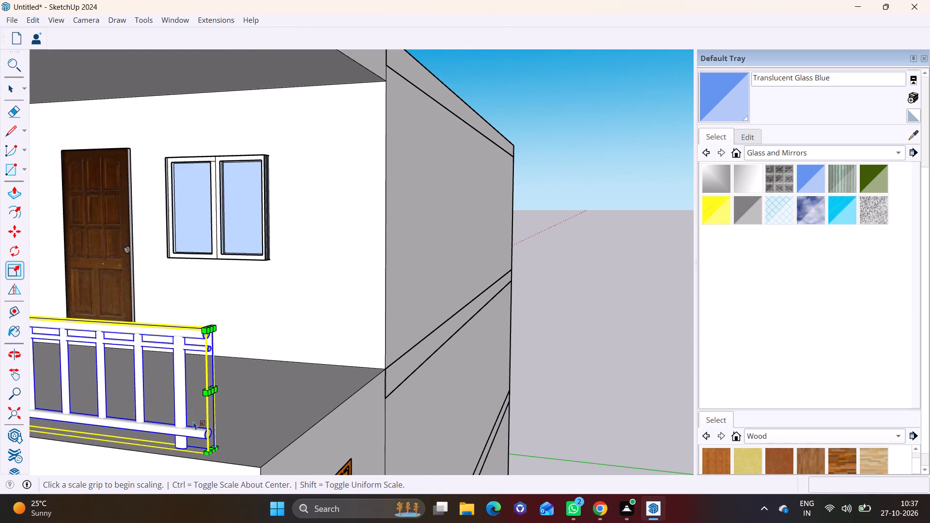
{"action": "left_click", "coordinate": [215, 391]}
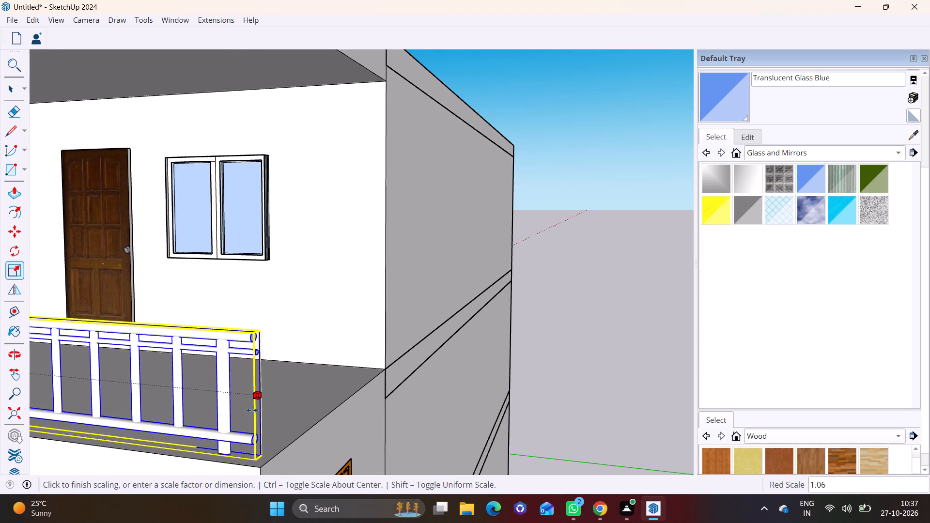
{"action": "left_click", "coordinate": [261, 416]}
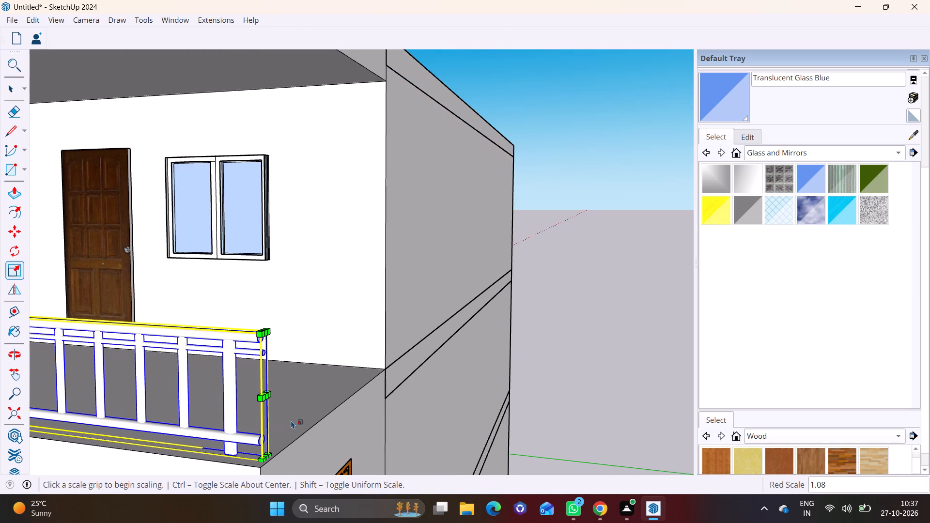
{"action": "key", "text": "space"}
Scale the fifth balcony's railing along the red axis, stretching its free end toward the open corner beside the window tower.
{"action": "scroll", "coordinate": [315, 420], "scroll_direction": "down", "scroll_amount": 13}
{"action": "middle_click_drag", "start_coordinate": [329, 433], "coordinate": [406, 173], "text": "shift"}
{"action": "scroll", "coordinate": [349, 364], "scroll_direction": "up", "scroll_amount": 1, "text": "shift"}
{"action": "scroll", "coordinate": [216, 301], "scroll_direction": "up", "scroll_amount": 4}
{"action": "middle_click_drag", "start_coordinate": [232, 348], "coordinate": [445, 332]}
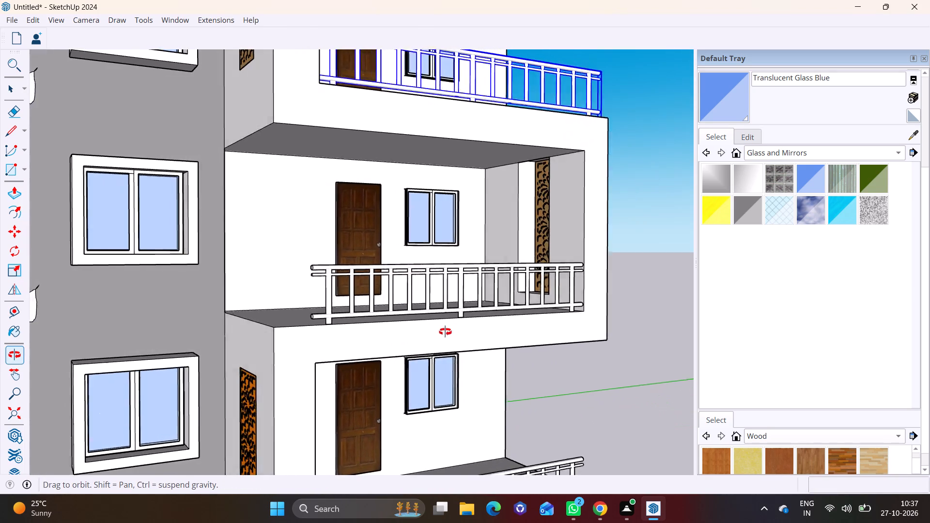
{"action": "middle_click_drag", "start_coordinate": [445, 332], "coordinate": [438, 357]}
{"action": "scroll", "coordinate": [357, 336], "scroll_direction": "up", "scroll_amount": 3}
{"action": "left_click", "coordinate": [309, 353]}
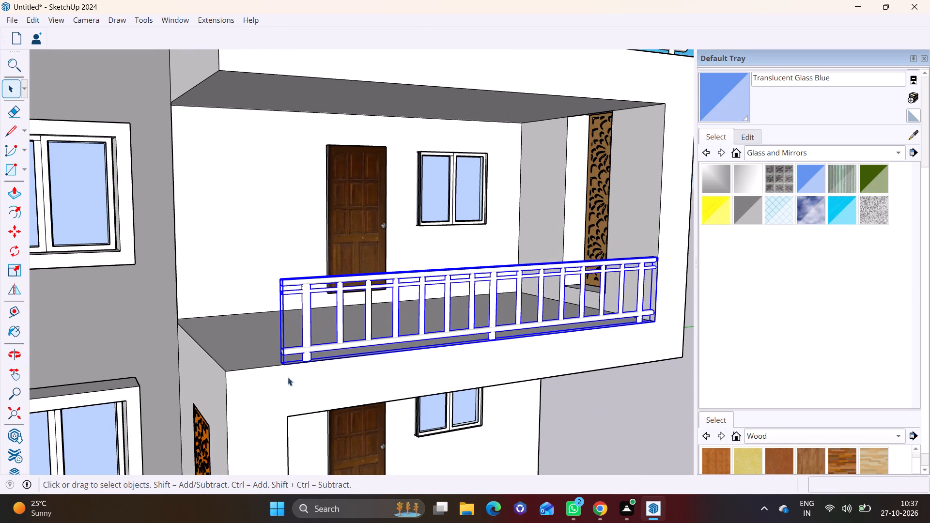
{"action": "left_click", "coordinate": [15, 267]}
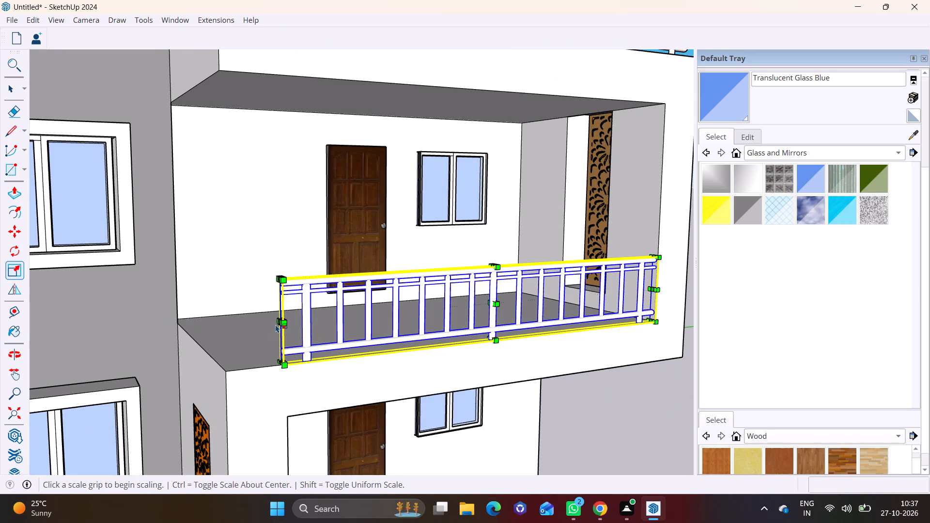
{"action": "scroll", "coordinate": [277, 326], "scroll_direction": "up", "scroll_amount": 7}
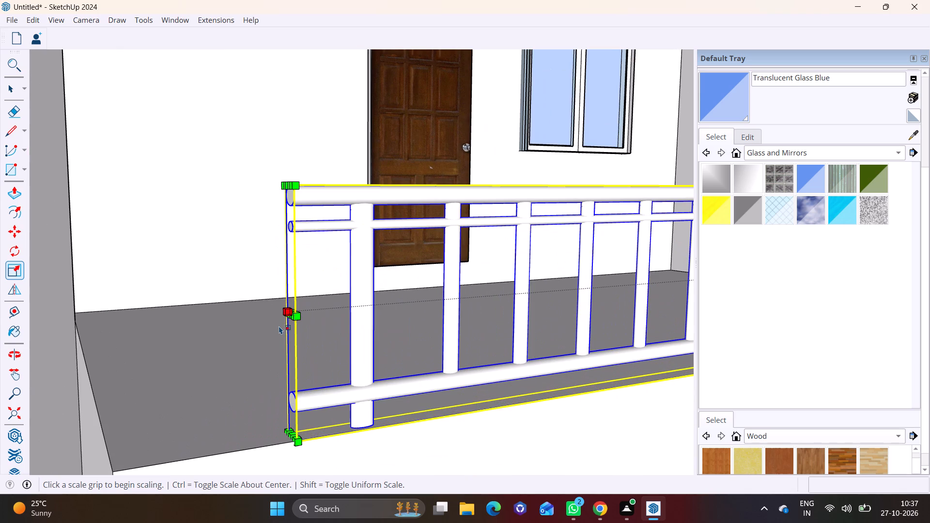
{"action": "left_click", "coordinate": [291, 313]}
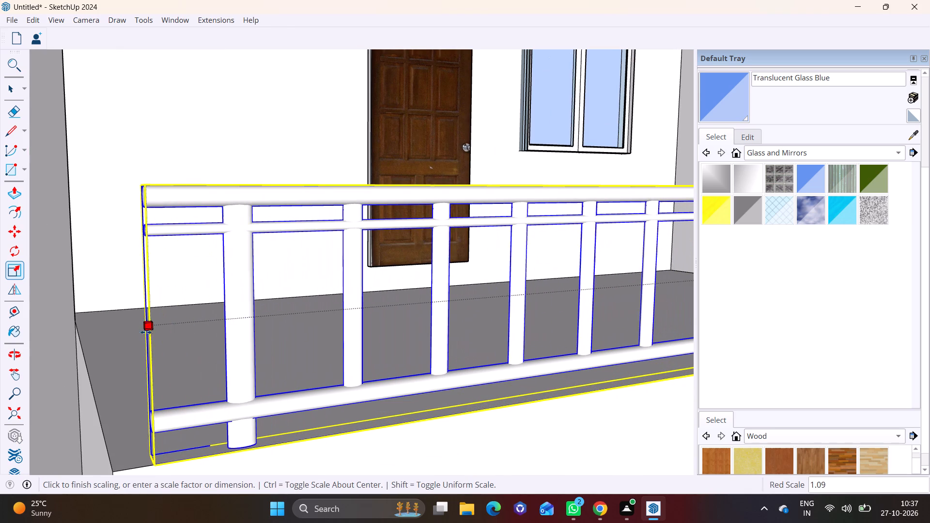
{"action": "left_click", "coordinate": [105, 338]}
Scale the fourth balcony's railing along the red axis, stretching its free end to the open outer corner.
{"action": "scroll", "coordinate": [257, 366], "scroll_direction": "down", "scroll_amount": 3}
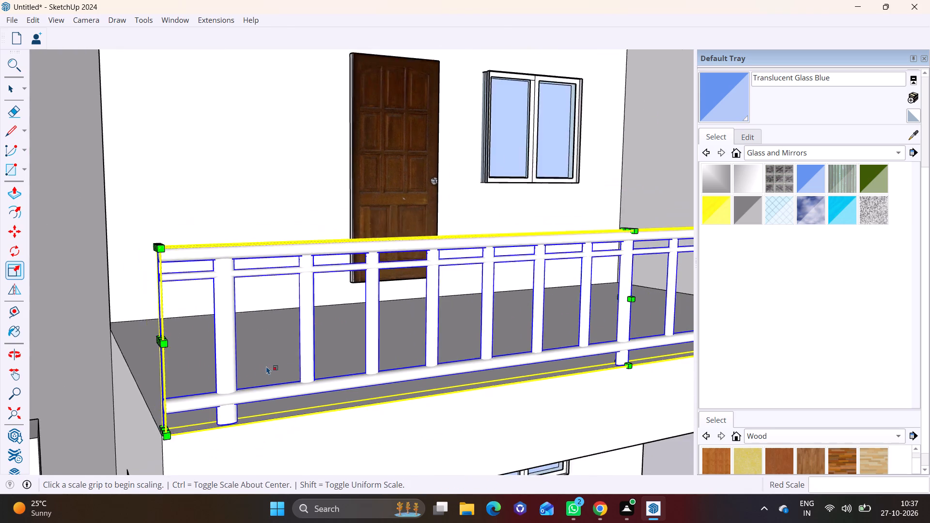
{"action": "scroll", "coordinate": [266, 366], "scroll_direction": "down", "scroll_amount": 9}
{"action": "middle_click_drag", "start_coordinate": [378, 400], "coordinate": [223, 201]}
{"action": "middle_click_drag", "start_coordinate": [339, 320], "coordinate": [237, 183]}
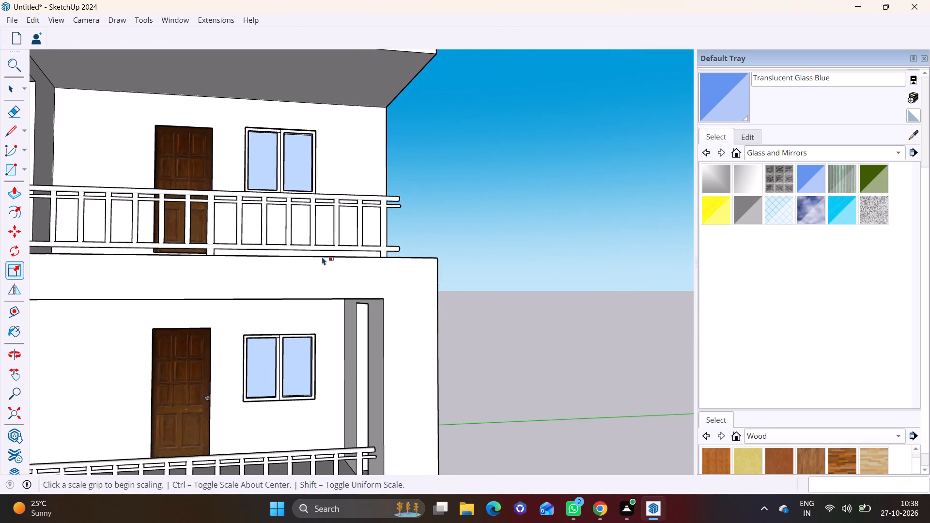
{"action": "middle_click_drag", "start_coordinate": [306, 257], "coordinate": [146, 295]}
{"action": "left_click", "coordinate": [3, 88]}
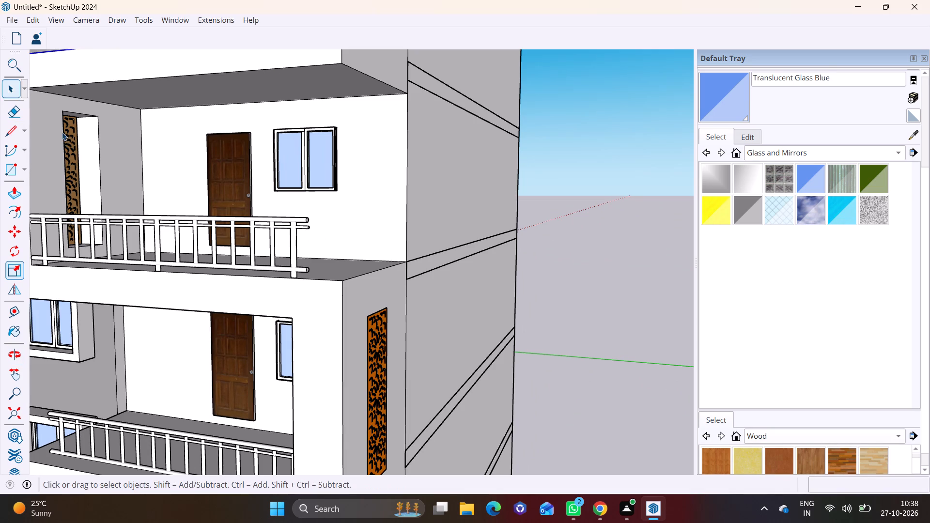
{"action": "left_click", "coordinate": [302, 268]}
{"action": "left_click", "coordinate": [15, 270]}
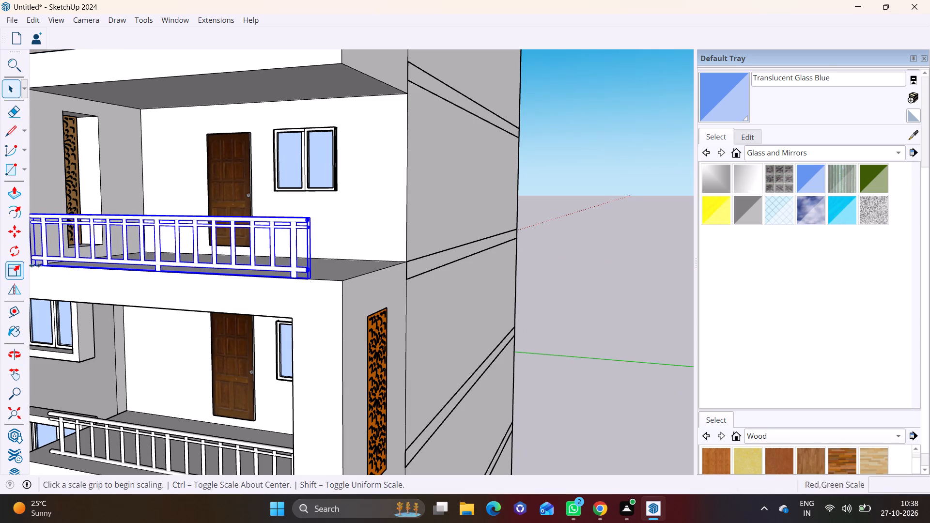
{"action": "scroll", "coordinate": [296, 252], "scroll_direction": "up", "scroll_amount": 6}
{"action": "middle_click_drag", "start_coordinate": [315, 288], "coordinate": [196, 311]}
{"action": "scroll", "coordinate": [190, 313], "scroll_direction": "up", "scroll_amount": 2}
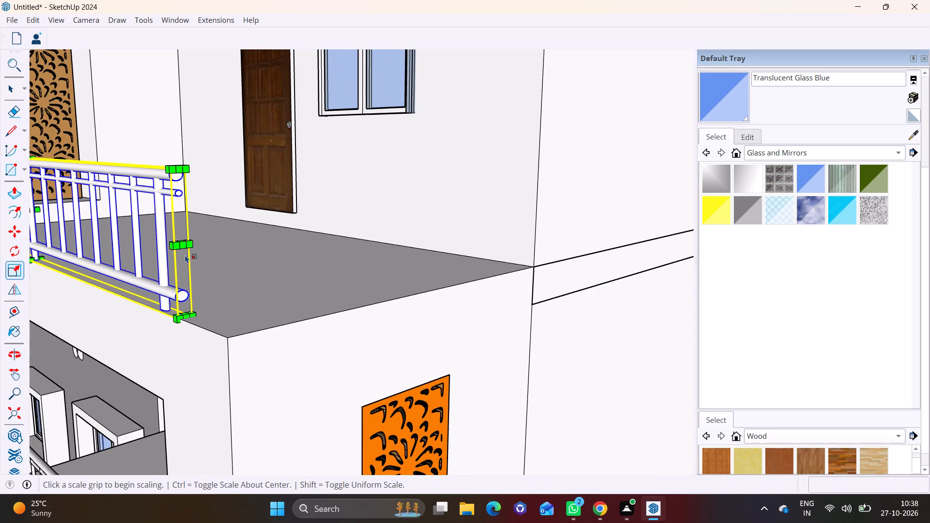
{"action": "left_click", "coordinate": [185, 249]}
{"action": "left_click", "coordinate": [233, 264]}
Move the third balcony's railing about 1' 4 5/8" onto the front edge, against the inner face of the side pillar.
{"action": "scroll", "coordinate": [177, 302], "scroll_direction": "down", "scroll_amount": 3}
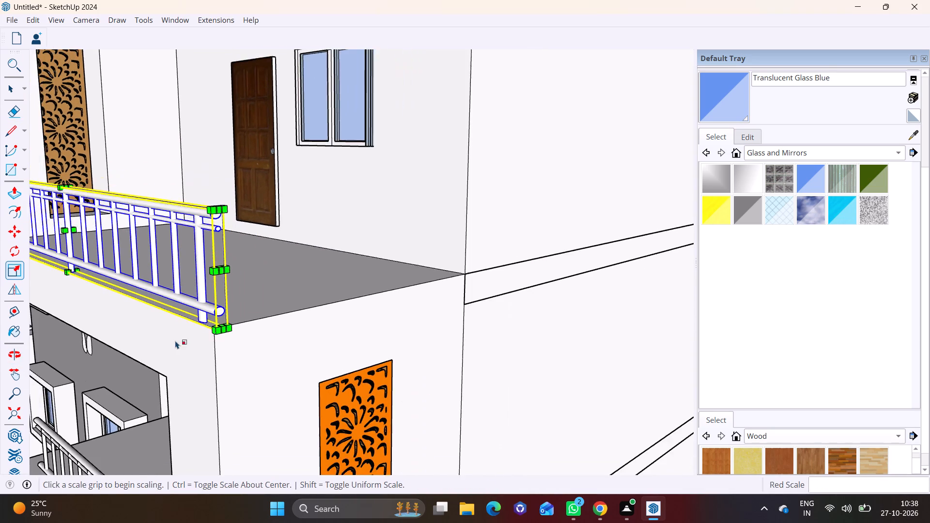
{"action": "scroll", "coordinate": [175, 340], "scroll_direction": "down", "scroll_amount": 13}
{"action": "middle_click_drag", "start_coordinate": [172, 431], "coordinate": [293, 226], "text": "shift"}
{"action": "middle_click_drag", "start_coordinate": [295, 245], "coordinate": [354, 317]}
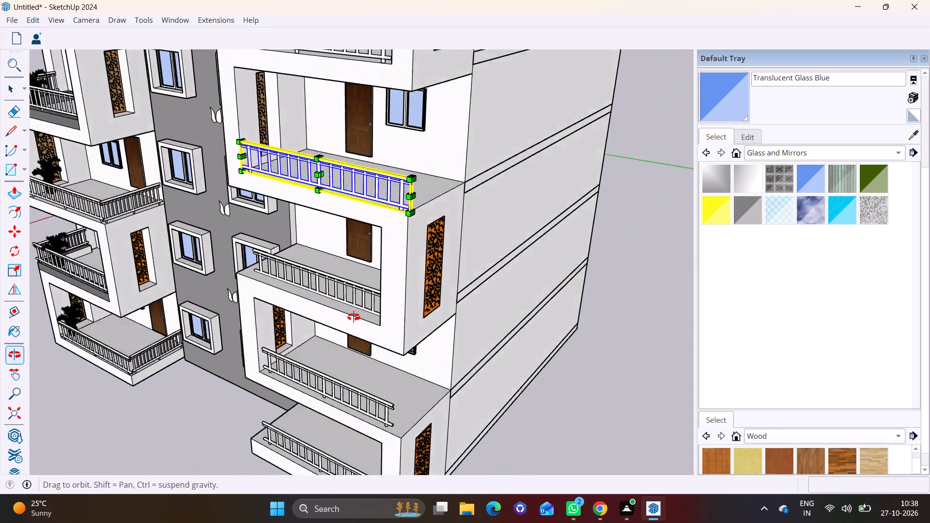
{"action": "middle_click_drag", "start_coordinate": [354, 317], "coordinate": [386, 325]}
{"action": "scroll", "coordinate": [401, 322], "scroll_direction": "up", "scroll_amount": 11}
{"action": "left_click", "coordinate": [436, 309]}
{"action": "left_click", "coordinate": [436, 316]}
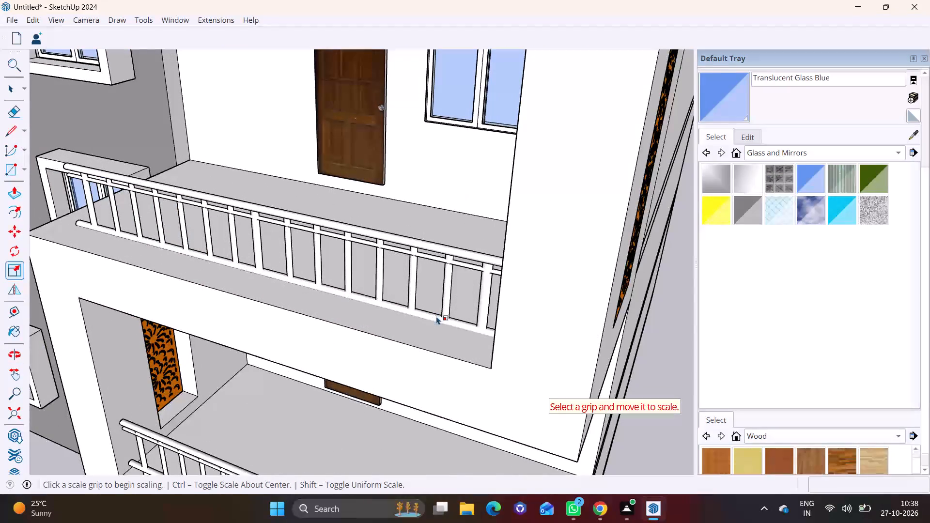
{"action": "left_click", "coordinate": [1, 86]}
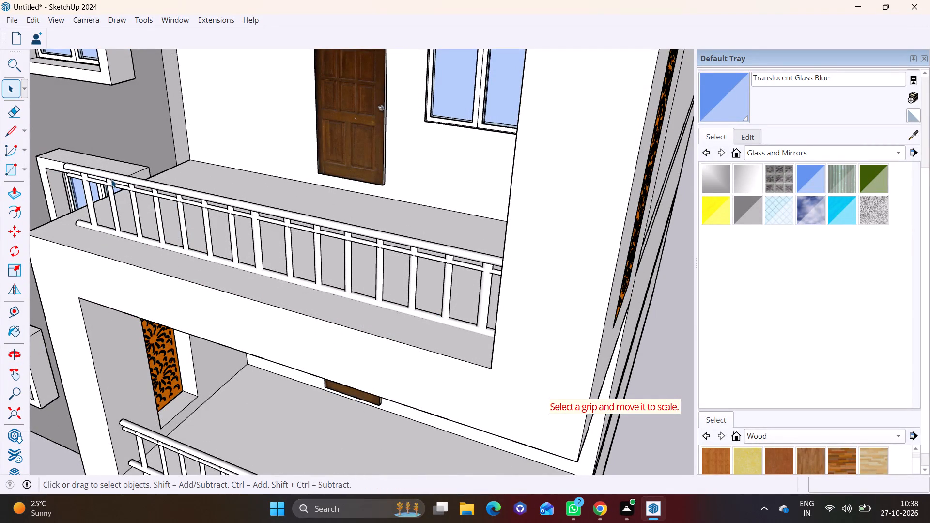
{"action": "left_click", "coordinate": [111, 179]}
{"action": "left_click", "coordinate": [15, 235]}
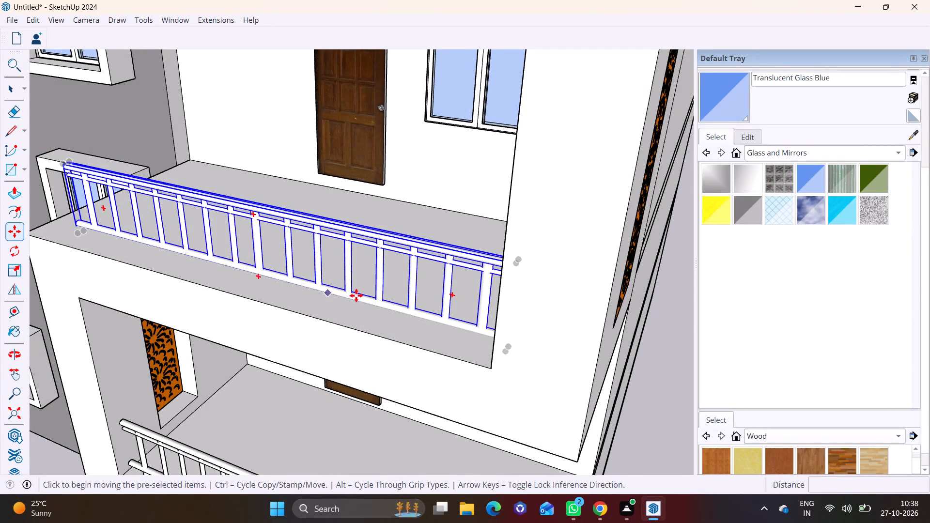
{"action": "middle_click_drag", "start_coordinate": [361, 297], "coordinate": [454, 305]}
{"action": "scroll", "coordinate": [694, 295], "scroll_direction": "up", "scroll_amount": 4}
{"action": "middle_click_drag", "start_coordinate": [589, 302], "coordinate": [545, 302]}
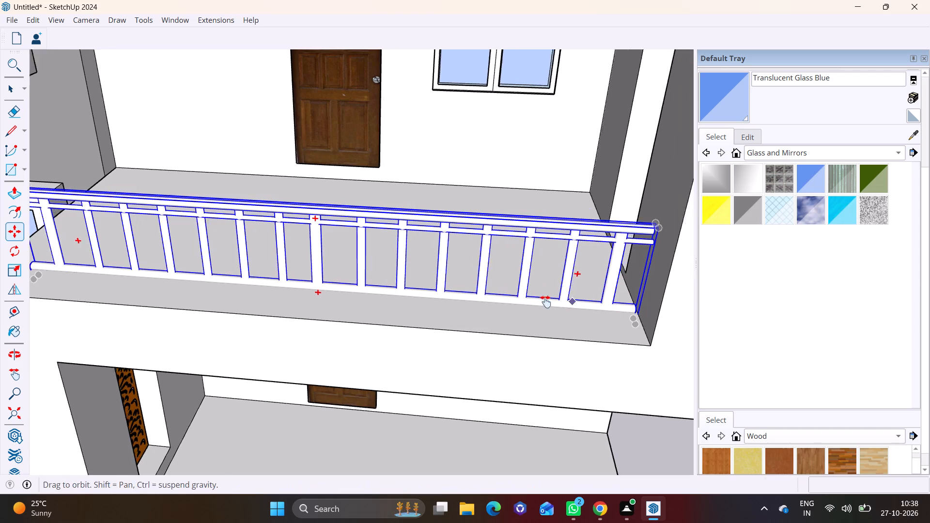
{"action": "middle_click_drag", "start_coordinate": [545, 302], "coordinate": [440, 291]}
{"action": "middle_click_drag", "start_coordinate": [479, 306], "coordinate": [517, 319]}
{"action": "left_click", "coordinate": [545, 306]}
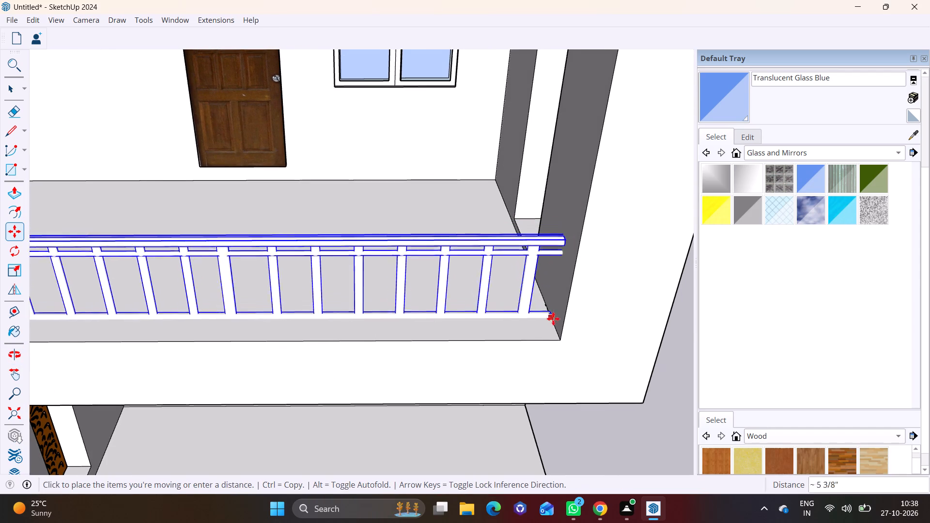
{"action": "left_click", "coordinate": [560, 330]}
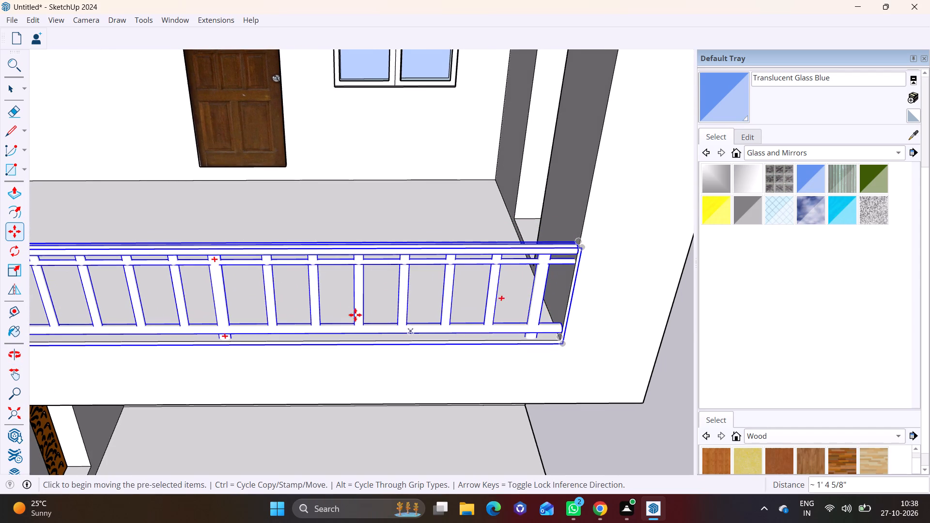
Scale the third balcony's railing along the red axis by about 1.06, stretching its free end to the open corner beside the window tower.
{"action": "scroll", "coordinate": [343, 312], "scroll_direction": "down", "scroll_amount": 7}
{"action": "middle_click_drag", "start_coordinate": [254, 332], "coordinate": [367, 268]}
{"action": "middle_click_drag", "start_coordinate": [268, 302], "coordinate": [483, 277]}
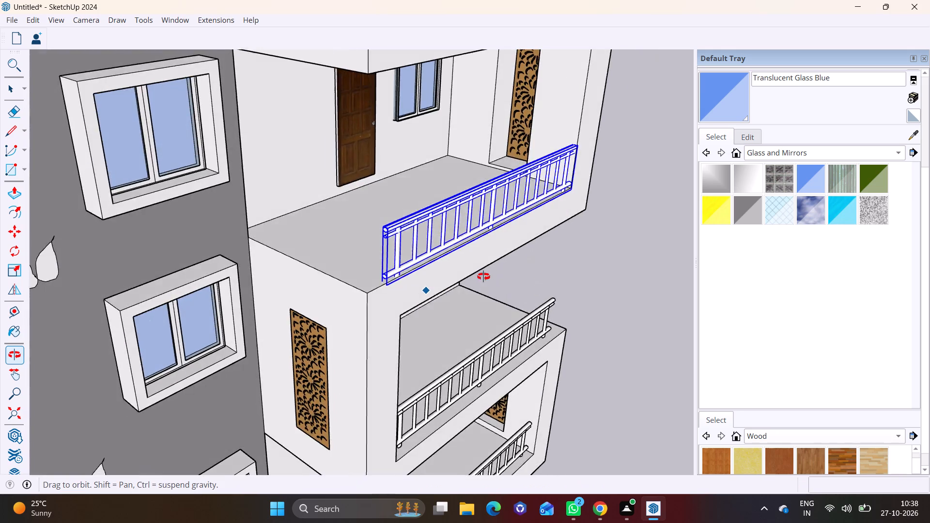
{"action": "middle_click_drag", "start_coordinate": [483, 277], "coordinate": [437, 244]}
{"action": "left_click", "coordinate": [11, 272]}
{"action": "scroll", "coordinate": [414, 221], "scroll_direction": "up", "scroll_amount": 3}
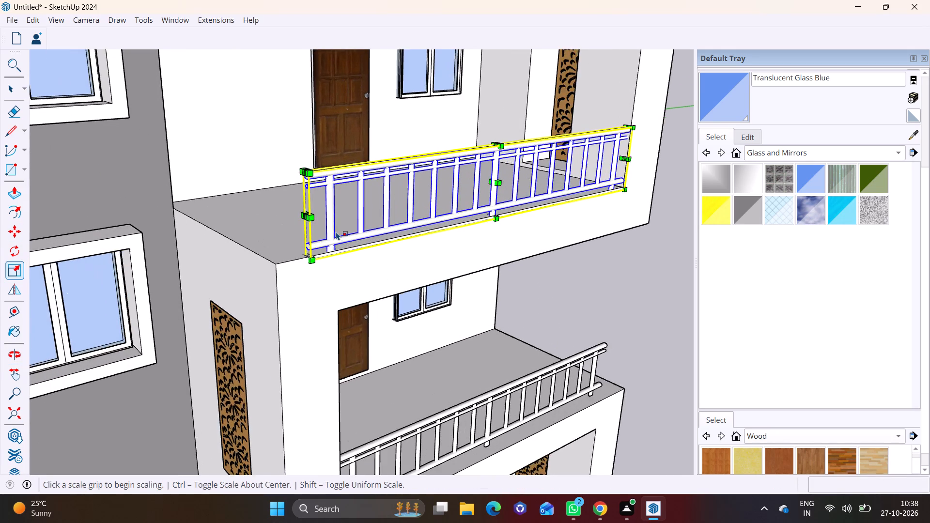
{"action": "scroll", "coordinate": [336, 232], "scroll_direction": "up", "scroll_amount": 2}
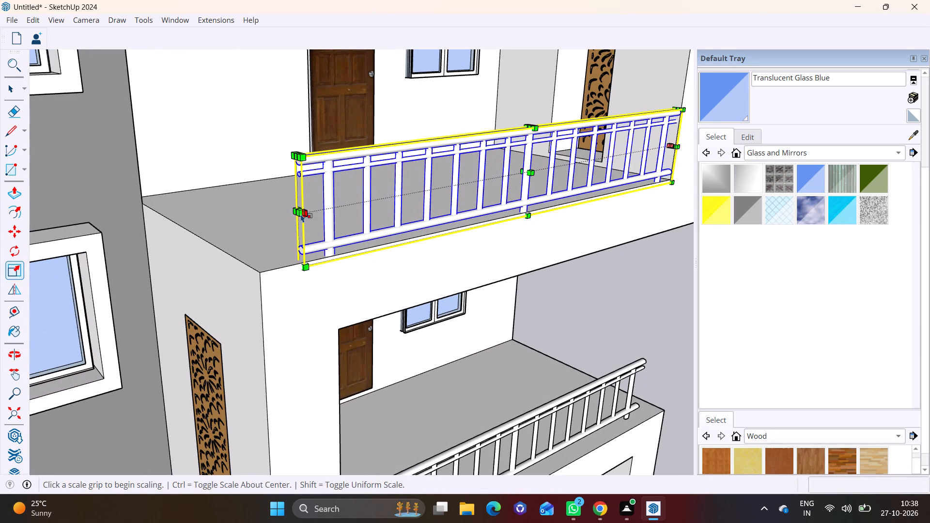
{"action": "left_click", "coordinate": [297, 212]}
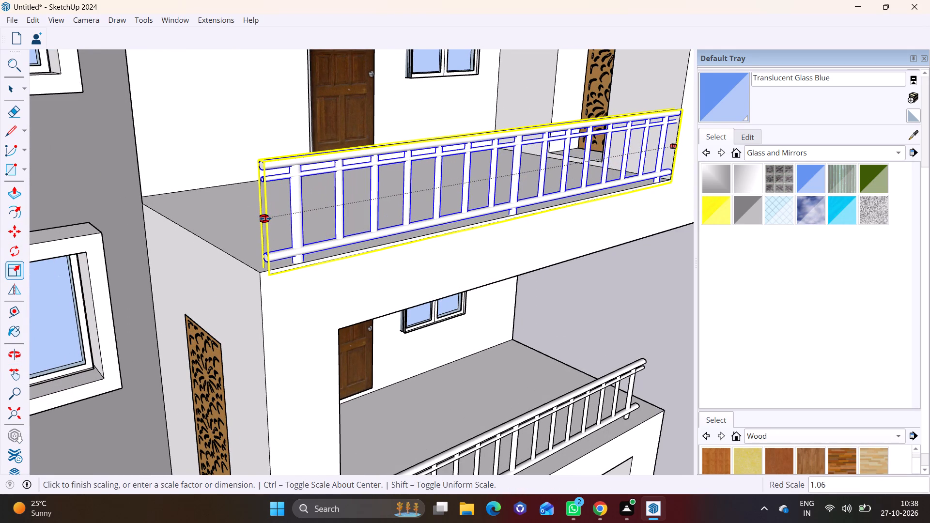
{"action": "left_click", "coordinate": [261, 219]}
Scale the second balcony's railing along the red axis by about 1.08, stretching its free end to the open outer corner.
{"action": "scroll", "coordinate": [306, 334], "scroll_direction": "down", "scroll_amount": 5}
{"action": "middle_click_drag", "start_coordinate": [396, 387], "coordinate": [311, 233]}
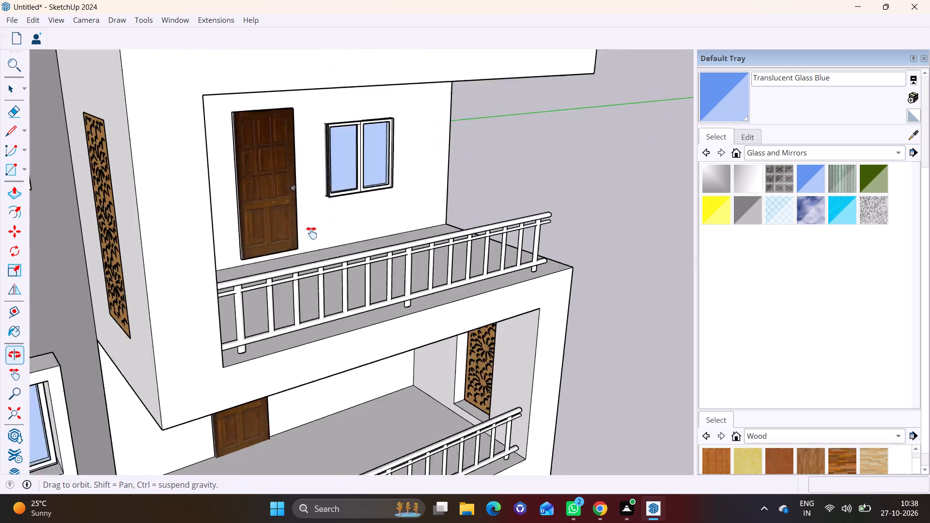
{"action": "middle_click_drag", "start_coordinate": [311, 233], "coordinate": [295, 185]}
{"action": "middle_click_drag", "start_coordinate": [381, 231], "coordinate": [200, 155]}
{"action": "middle_click_drag", "start_coordinate": [389, 185], "coordinate": [283, 286], "text": "shift"}
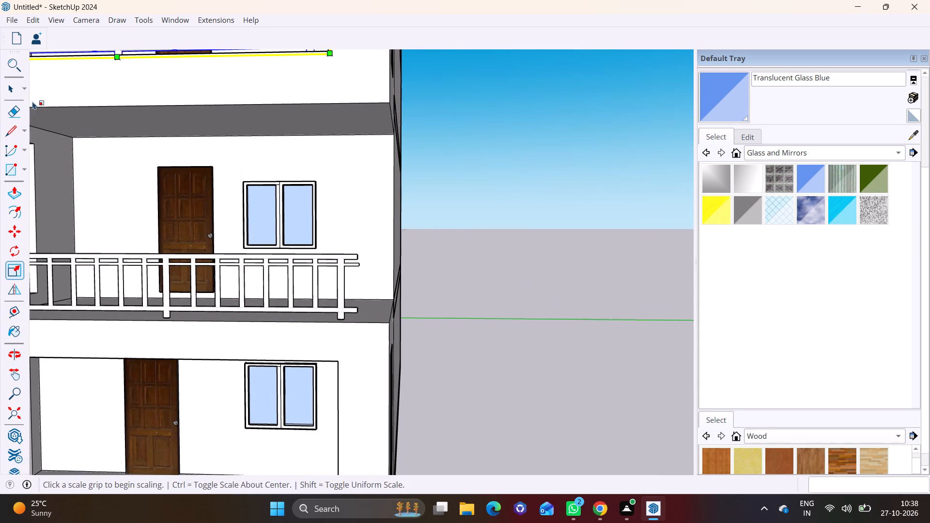
{"action": "left_click", "coordinate": [11, 85]}
{"action": "left_click", "coordinate": [344, 311]}
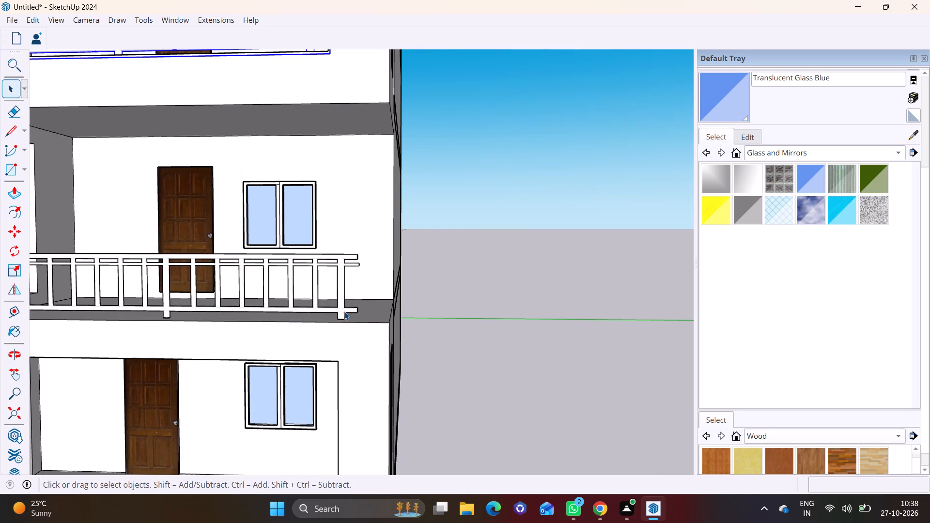
{"action": "left_click", "coordinate": [18, 267]}
{"action": "middle_click_drag", "start_coordinate": [214, 282], "coordinate": [37, 330]}
{"action": "scroll", "coordinate": [152, 344], "scroll_direction": "up", "scroll_amount": 6}
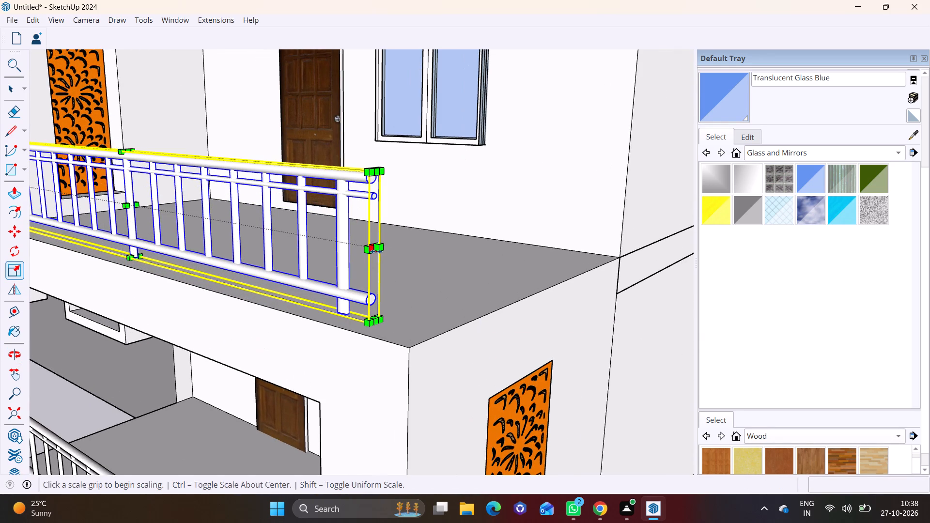
{"action": "left_click", "coordinate": [376, 251]}
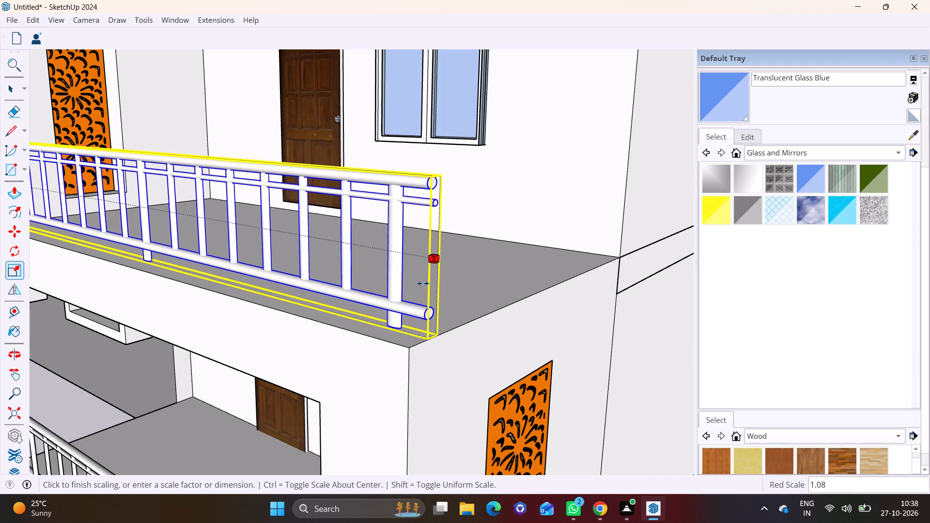
{"action": "left_click", "coordinate": [423, 283]}
Scale the lowest balcony's railing along the red axis by about 1.10, stretching its free end toward the open corner beside the window tower.
{"action": "scroll", "coordinate": [308, 328], "scroll_direction": "down", "scroll_amount": 7}
{"action": "middle_click_drag", "start_coordinate": [294, 377], "coordinate": [357, 217], "text": "shift"}
{"action": "middle_click_drag", "start_coordinate": [307, 292], "coordinate": [437, 302]}
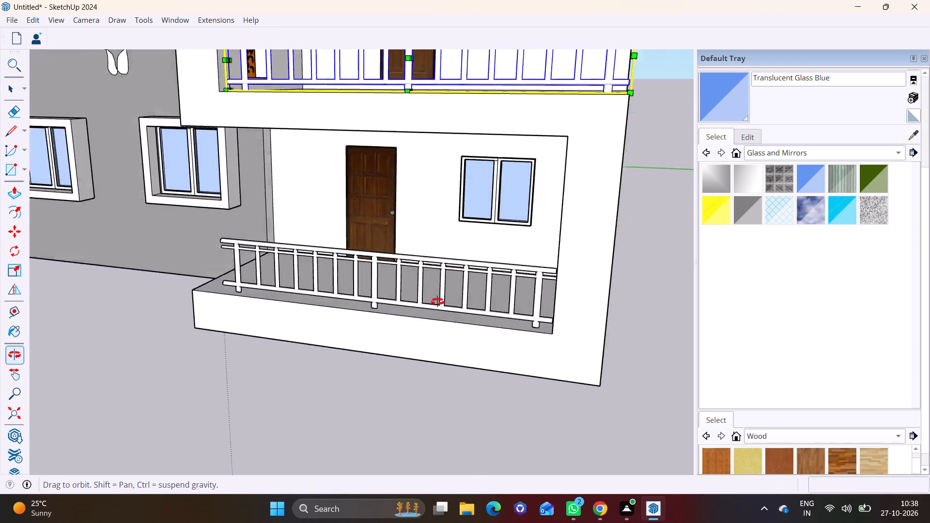
{"action": "middle_click_drag", "start_coordinate": [437, 302], "coordinate": [533, 277]}
{"action": "scroll", "coordinate": [399, 251], "scroll_direction": "up", "scroll_amount": 6}
{"action": "middle_click_drag", "start_coordinate": [262, 282], "coordinate": [155, 340]}
{"action": "middle_click_drag", "start_coordinate": [188, 346], "coordinate": [272, 332]}
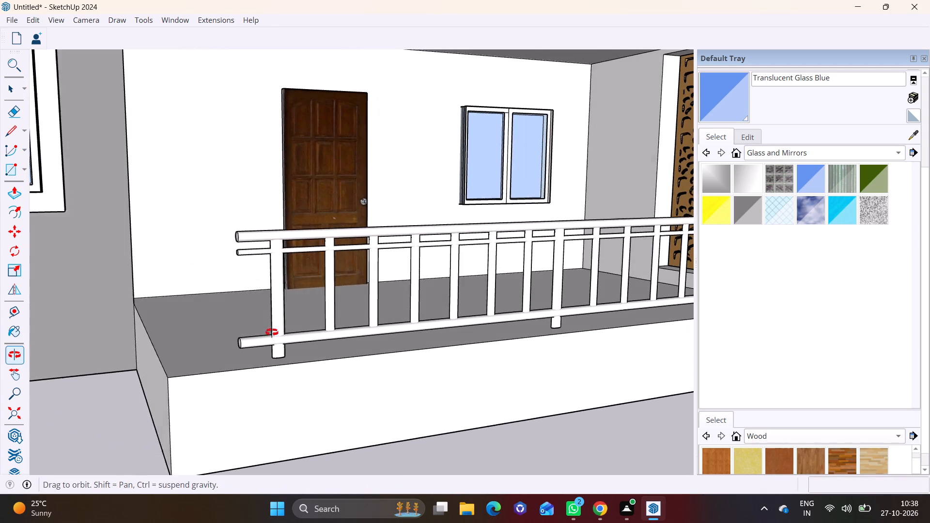
{"action": "middle_click_drag", "start_coordinate": [272, 332], "coordinate": [267, 331]}
{"action": "left_click", "coordinate": [5, 89]}
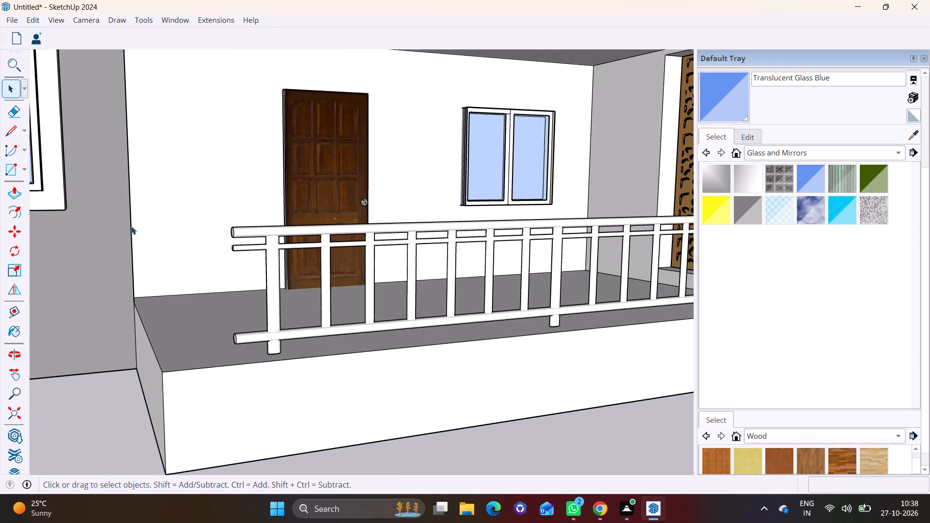
{"action": "left_click", "coordinate": [280, 336]}
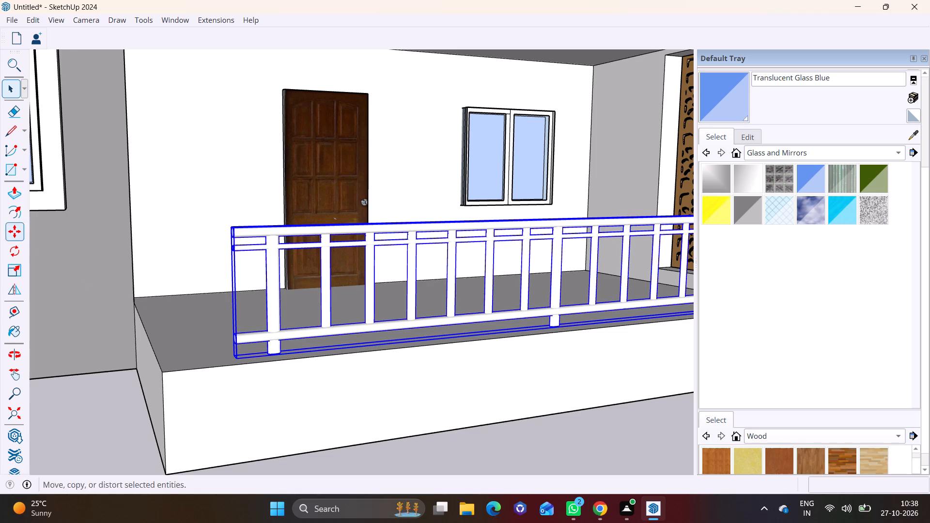
{"action": "left_click", "coordinate": [14, 274]}
{"action": "middle_click_drag", "start_coordinate": [207, 307], "coordinate": [277, 296]}
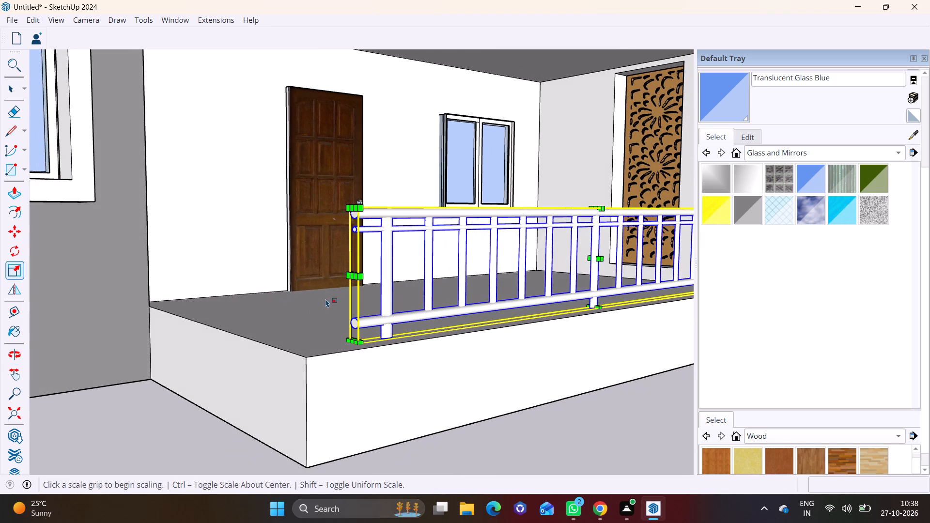
{"action": "left_click", "coordinate": [352, 277]}
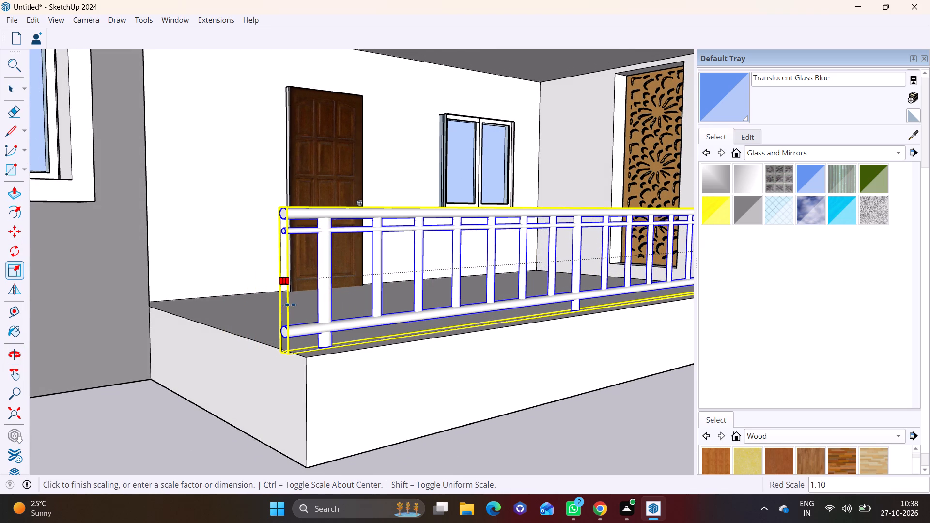
{"action": "left_click", "coordinate": [290, 305]}
{"action": "key", "text": "space"}
{"action": "left_click", "coordinate": [205, 385]}
{"action": "scroll", "coordinate": [130, 379], "scroll_direction": "down", "scroll_amount": 8}
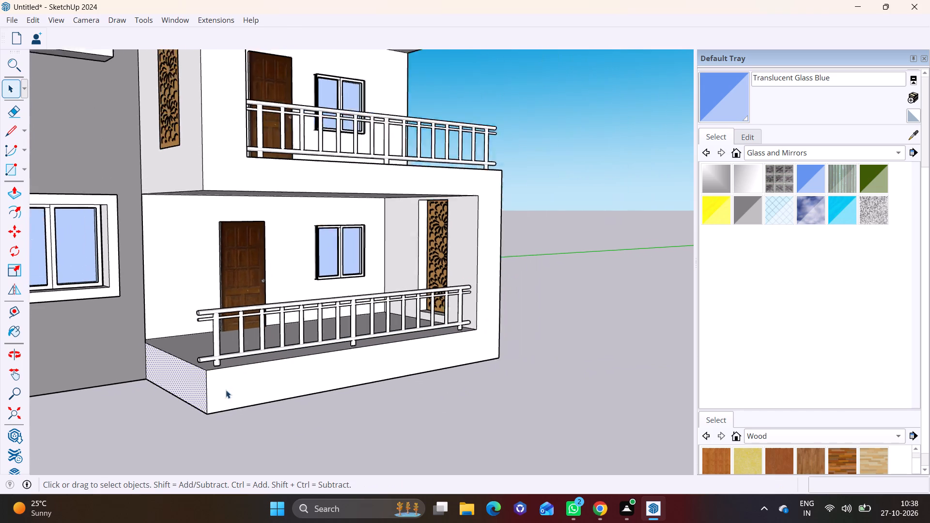
{"action": "scroll", "coordinate": [226, 390], "scroll_direction": "down", "scroll_amount": 1}
{"action": "left_click", "coordinate": [273, 401]}
Copy the side railing from the opposite column's lowest balcony about 22' 7 1/4" onto this column's lowest balcony, along the side beside the window tower.
{"action": "scroll", "coordinate": [230, 271], "scroll_direction": "down", "scroll_amount": 10}
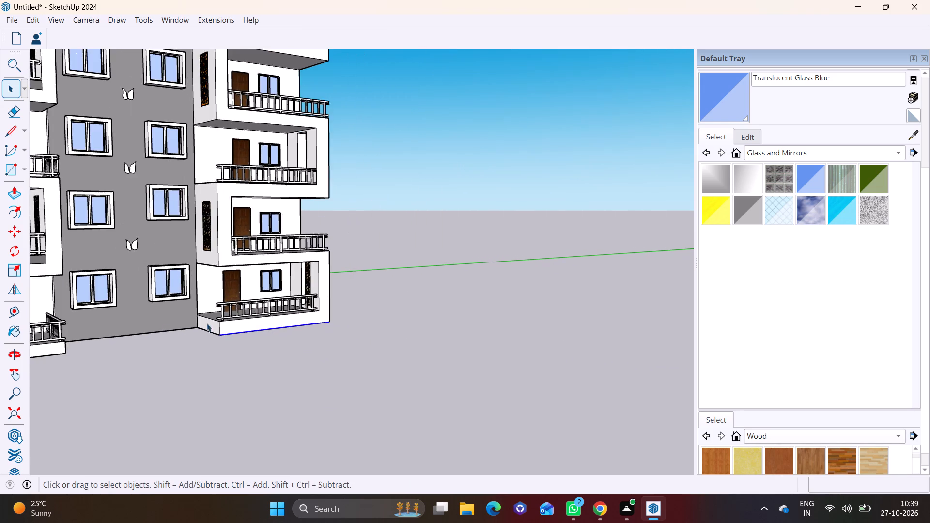
{"action": "middle_click_drag", "start_coordinate": [158, 325], "coordinate": [346, 295], "text": "shift"}
{"action": "scroll", "coordinate": [260, 272], "scroll_direction": "up", "scroll_amount": 8}
{"action": "middle_click_drag", "start_coordinate": [250, 294], "coordinate": [209, 290], "text": "shift"}
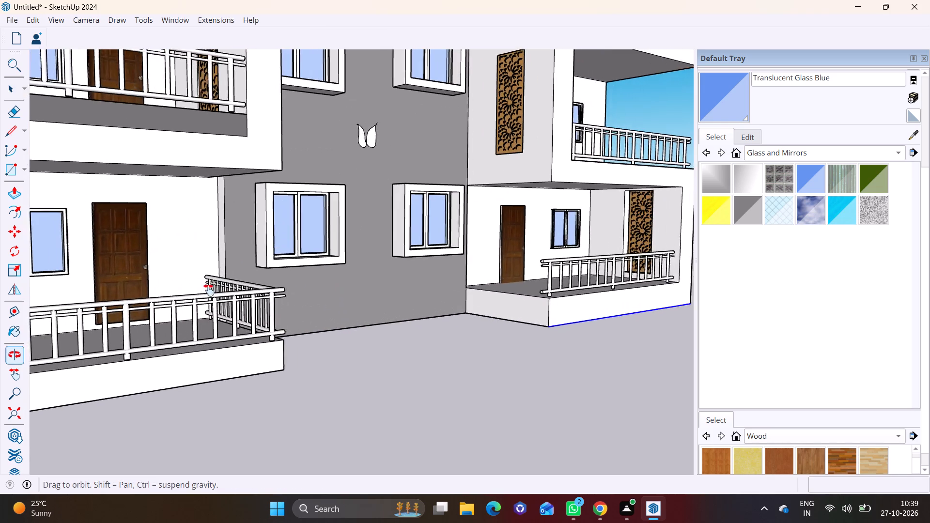
{"action": "middle_click_drag", "start_coordinate": [209, 290], "coordinate": [187, 284], "text": "shift"}
{"action": "middle_click_drag", "start_coordinate": [212, 318], "coordinate": [112, 379]}
{"action": "scroll", "coordinate": [184, 334], "scroll_direction": "up", "scroll_amount": 3}
{"action": "middle_click_drag", "start_coordinate": [156, 337], "coordinate": [139, 339]}
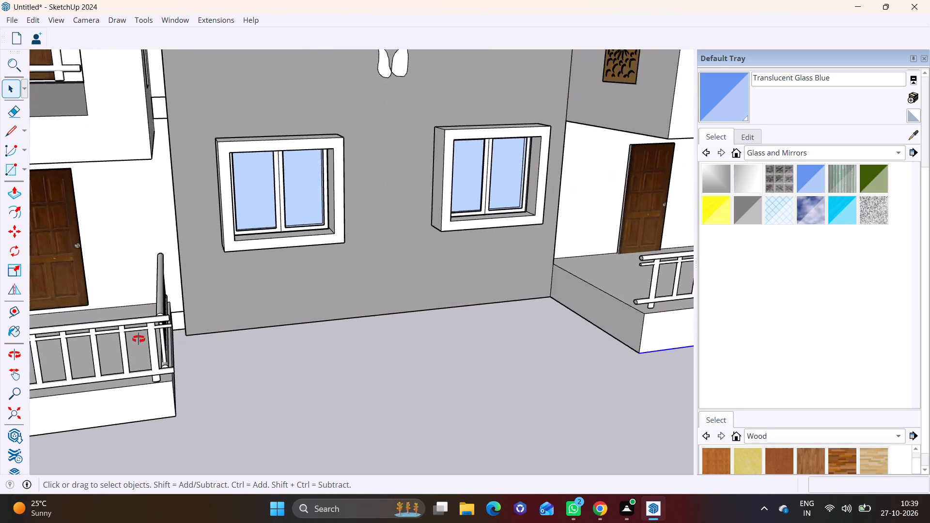
{"action": "middle_click_drag", "start_coordinate": [139, 339], "coordinate": [31, 328]}
{"action": "left_click", "coordinate": [177, 253]}
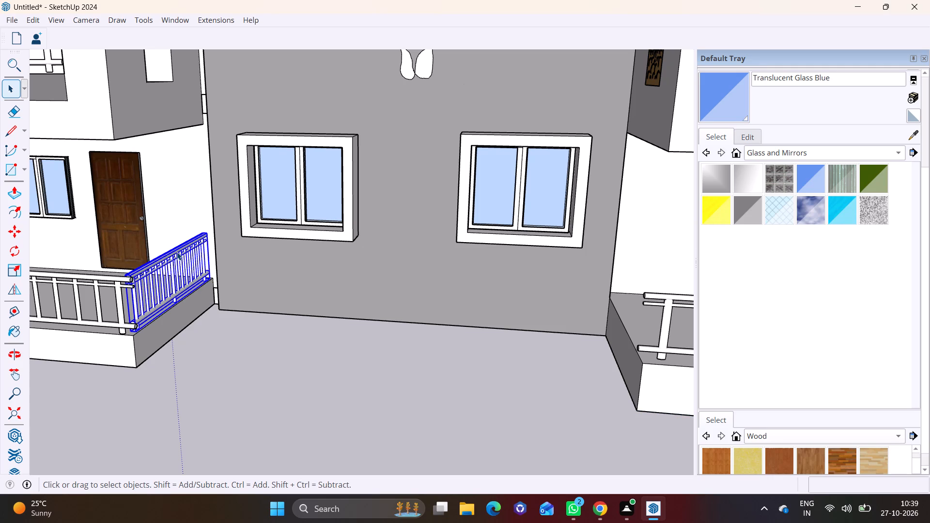
{"action": "key", "text": "m"}
{"action": "left_click", "coordinate": [136, 331]}
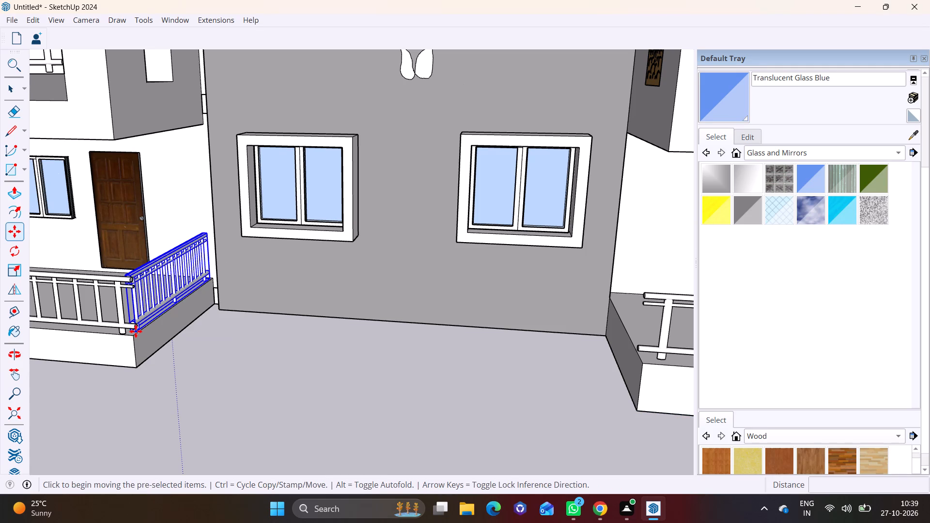
{"action": "scroll", "coordinate": [510, 377], "scroll_direction": "up", "scroll_amount": 5}
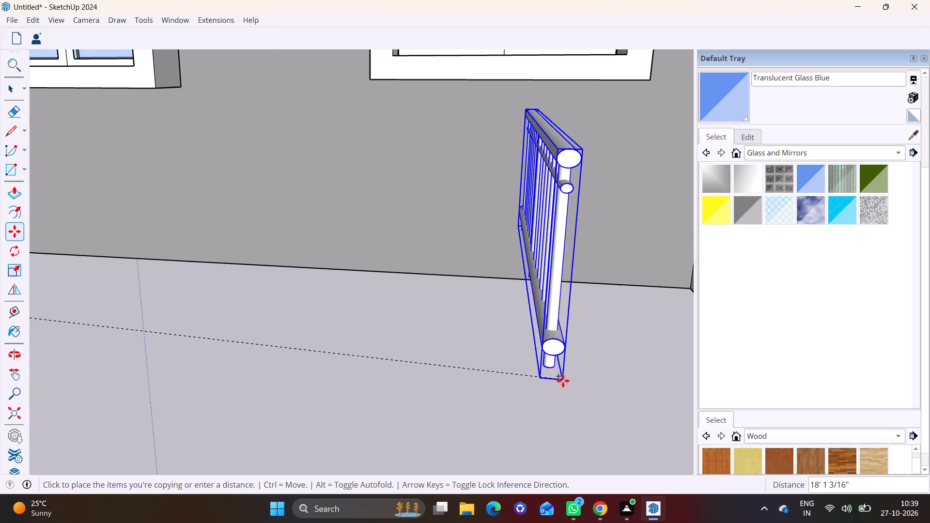
{"action": "middle_click_drag", "start_coordinate": [557, 380], "coordinate": [178, 386], "text": "shift"}
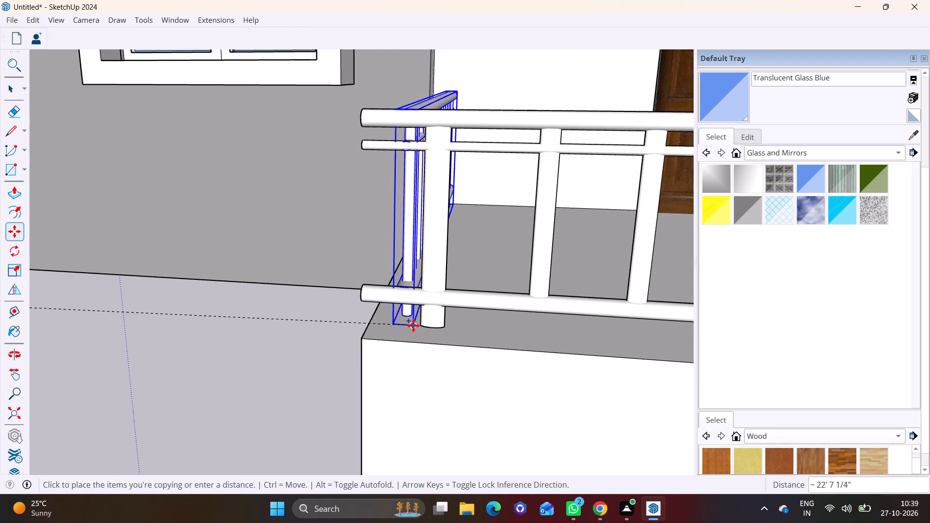
{"action": "left_click", "coordinate": [413, 325]}
{"action": "middle_click_drag", "start_coordinate": [362, 327], "coordinate": [584, 350]}
{"action": "scroll", "coordinate": [359, 326], "scroll_direction": "down", "scroll_amount": 7}
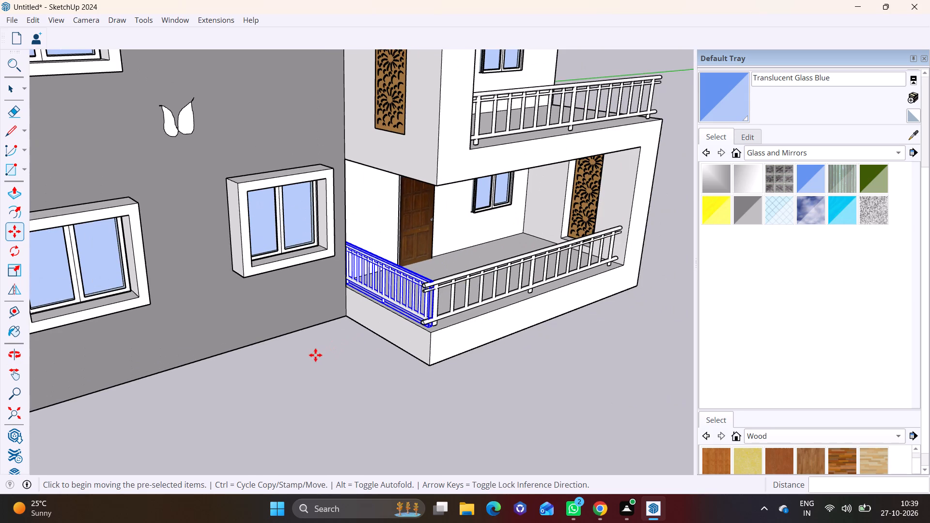
{"action": "key", "text": "space"}
{"action": "left_click", "coordinate": [301, 364]}
Copy the lowest balcony's side railing up about 21' 2 13/16" onto the third balcony's open side beside the window tower.
{"action": "middle_click_drag", "start_coordinate": [298, 363], "coordinate": [401, 288]}
{"action": "middle_click_drag", "start_coordinate": [401, 291], "coordinate": [346, 328], "text": "shift"}
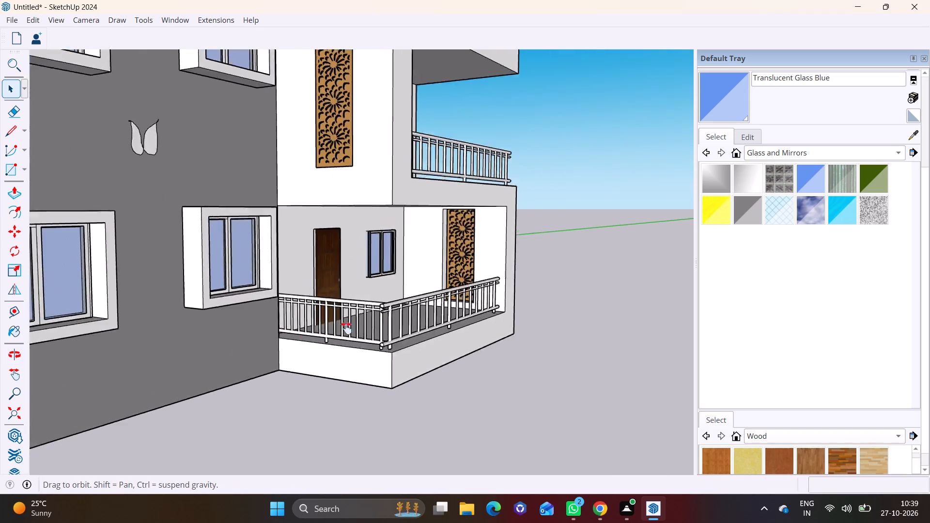
{"action": "middle_click_drag", "start_coordinate": [346, 328], "coordinate": [262, 392], "text": "shift"}
{"action": "scroll", "coordinate": [253, 399], "scroll_direction": "up", "scroll_amount": 8}
{"action": "middle_click_drag", "start_coordinate": [283, 427], "coordinate": [293, 357]}
{"action": "middle_click_drag", "start_coordinate": [331, 377], "coordinate": [378, 401]}
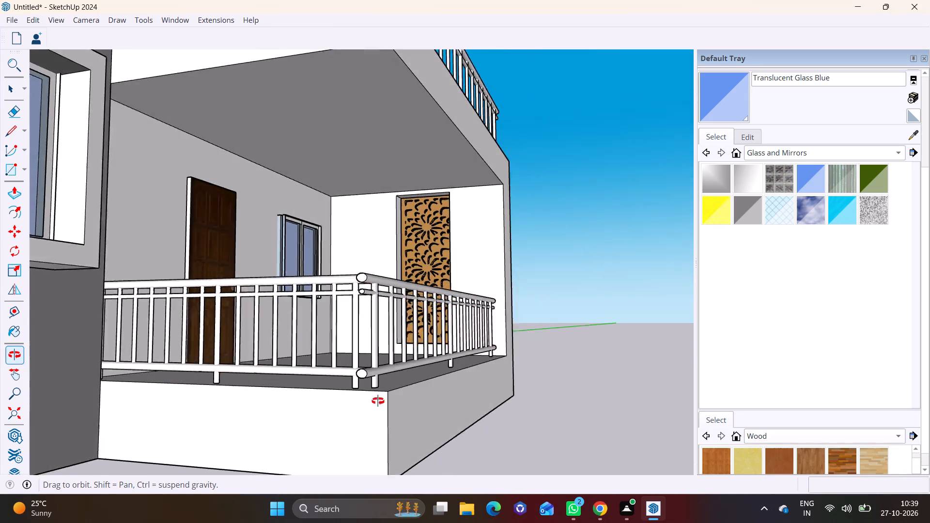
{"action": "middle_click_drag", "start_coordinate": [378, 401], "coordinate": [390, 454]}
{"action": "left_click", "coordinate": [345, 401]}
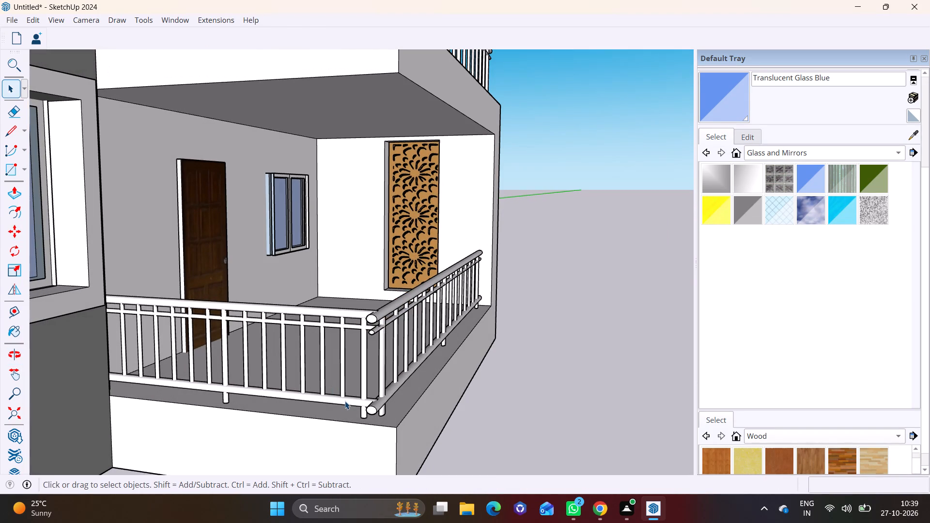
{"action": "key", "text": "m"}
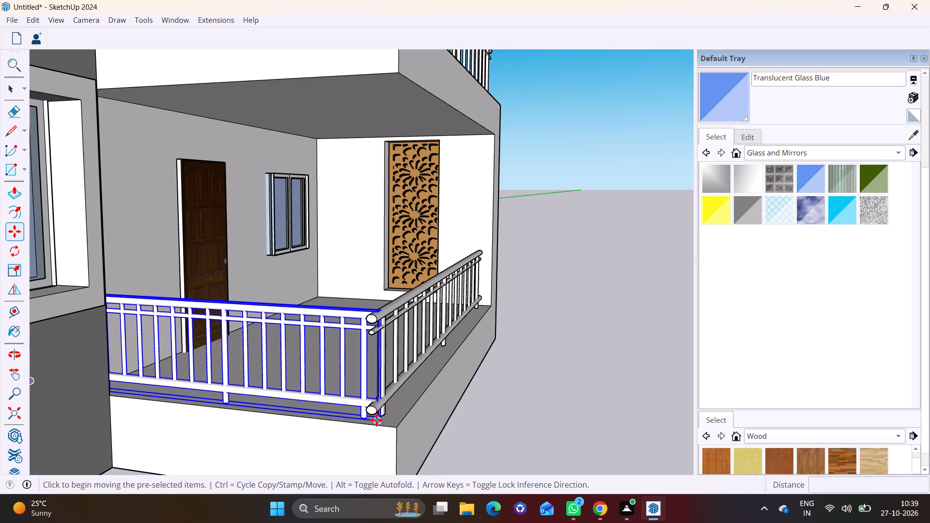
{"action": "left_click", "coordinate": [376, 420]}
{"action": "middle_click_drag", "start_coordinate": [546, 238], "coordinate": [365, 353], "text": "shift"}
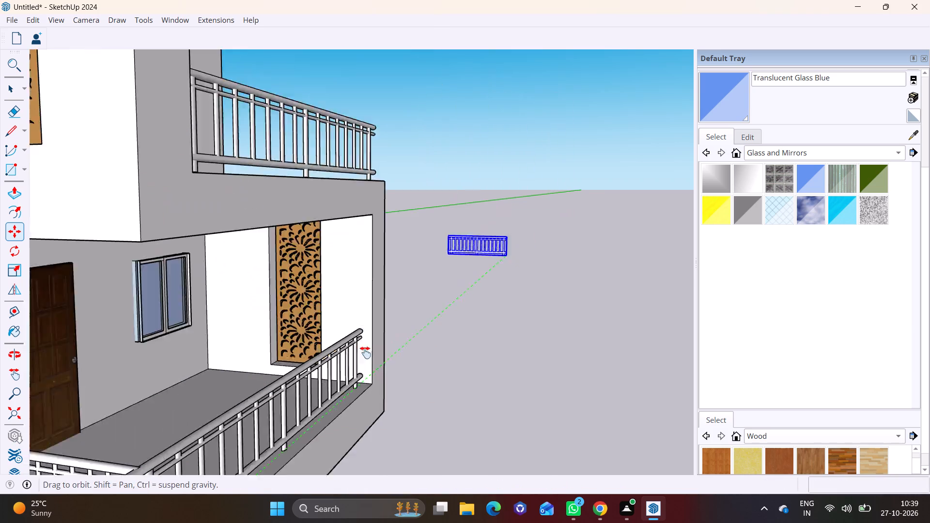
{"action": "middle_click_drag", "start_coordinate": [365, 353], "coordinate": [0, 522], "text": "shift"}
{"action": "scroll", "coordinate": [0, 470], "scroll_direction": "down", "scroll_amount": 20}
{"action": "scroll", "coordinate": [0, 470], "scroll_direction": "down", "scroll_amount": 1}
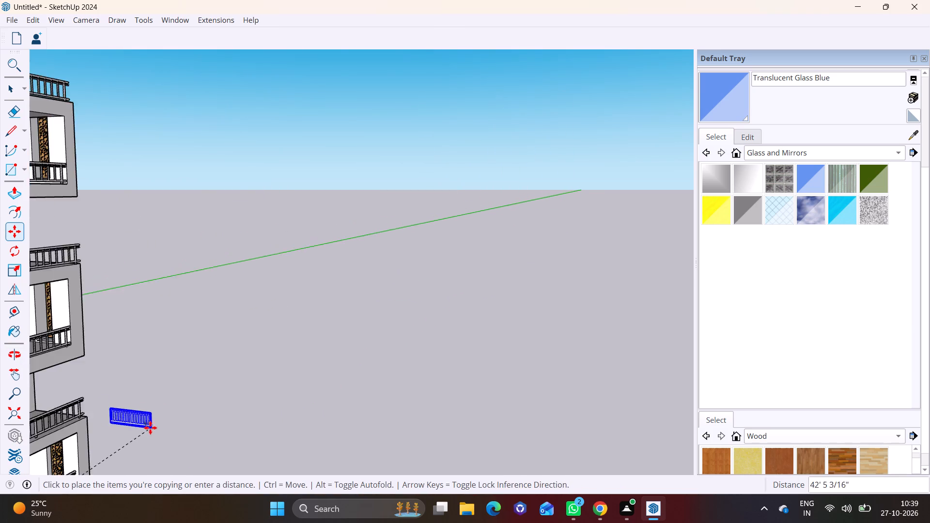
{"action": "scroll", "coordinate": [150, 428], "scroll_direction": "down", "scroll_amount": 4}
{"action": "middle_click_drag", "start_coordinate": [107, 391], "coordinate": [347, 400], "text": "shift"}
{"action": "scroll", "coordinate": [301, 332], "scroll_direction": "up", "scroll_amount": 4}
{"action": "scroll", "coordinate": [242, 382], "scroll_direction": "up", "scroll_amount": 5}
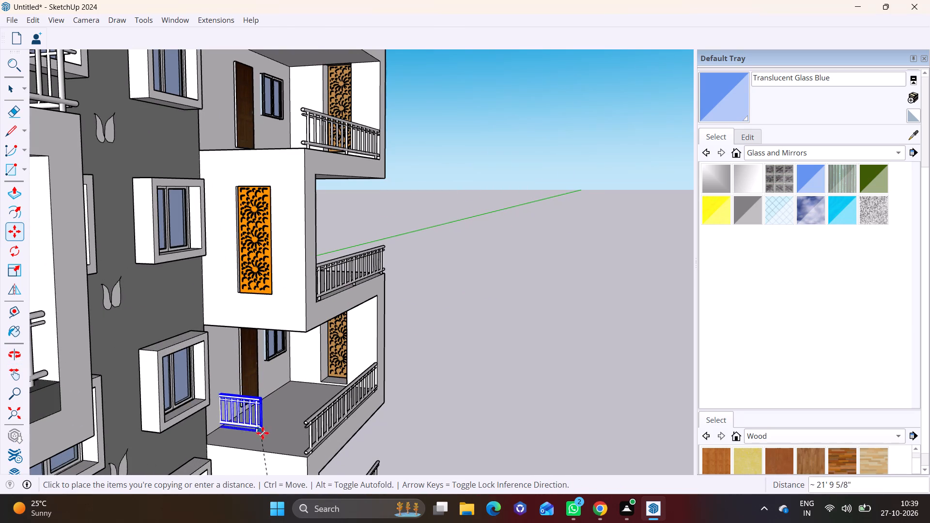
{"action": "left_click", "coordinate": [309, 455]}
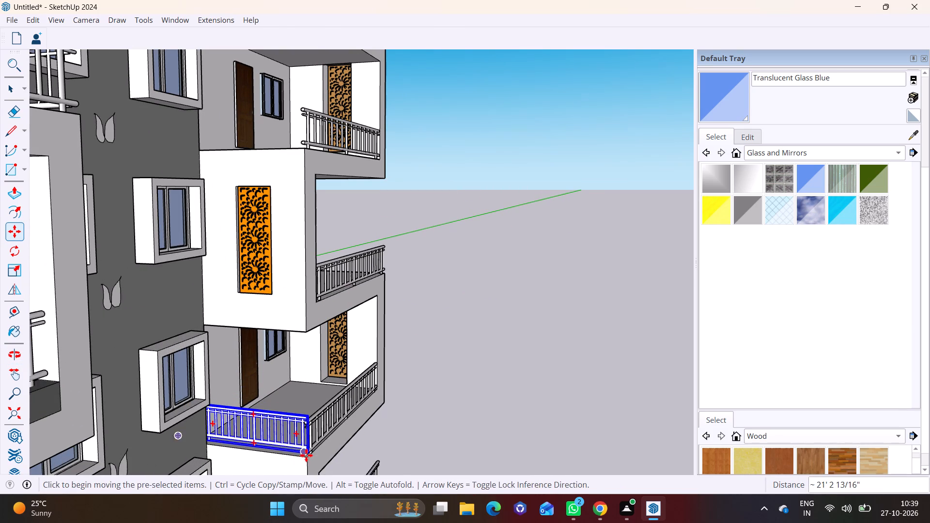
Copy the third balcony's side railing straight up onto the fifth balcony's open side beside the window tower.
{"action": "left_click", "coordinate": [306, 455]}
{"action": "scroll", "coordinate": [298, 355], "scroll_direction": "down", "scroll_amount": 7}
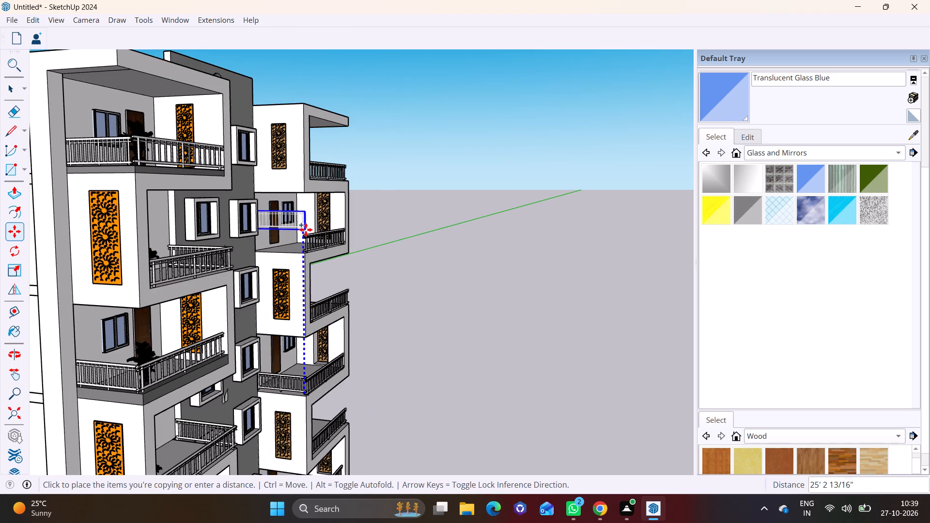
{"action": "middle_click_drag", "start_coordinate": [306, 230], "coordinate": [318, 322], "text": "shift"}
{"action": "scroll", "coordinate": [308, 352], "scroll_direction": "up", "scroll_amount": 16}
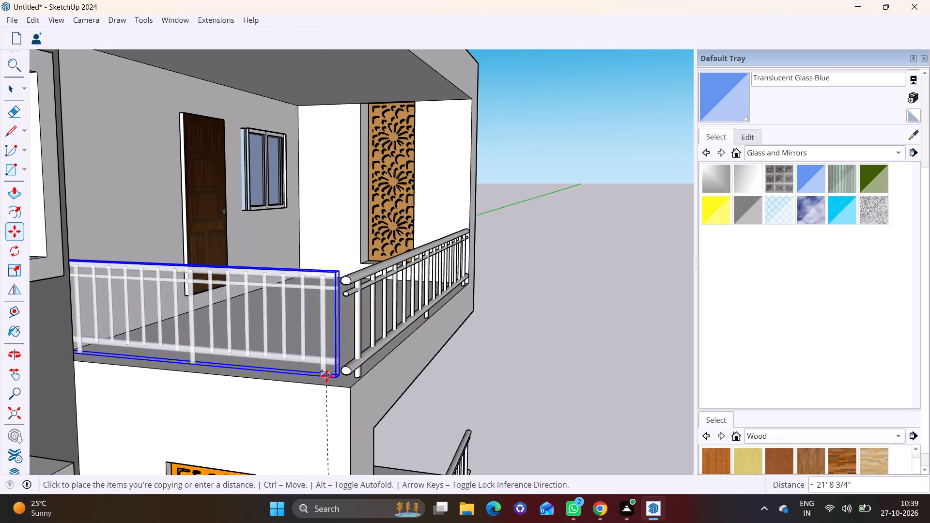
{"action": "left_click", "coordinate": [335, 382]}
{"action": "scroll", "coordinate": [334, 384], "scroll_direction": "down", "scroll_amount": 14}
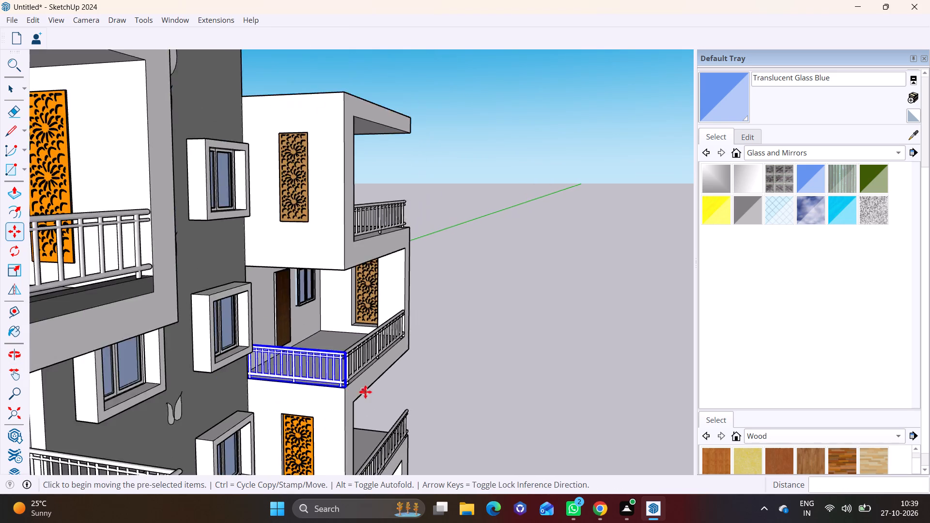
{"action": "scroll", "coordinate": [365, 392], "scroll_direction": "down", "scroll_amount": 1}
{"action": "key", "text": "space"}
{"action": "left_click", "coordinate": [472, 378]}
Copy the lowest balcony's side railing about 21' 9 1/16" onto the second balcony's open outer side, meeting the front railing's end.
{"action": "middle_click_drag", "start_coordinate": [471, 389], "coordinate": [163, 386]}
{"action": "middle_click_drag", "start_coordinate": [384, 405], "coordinate": [232, 337], "text": "shift"}
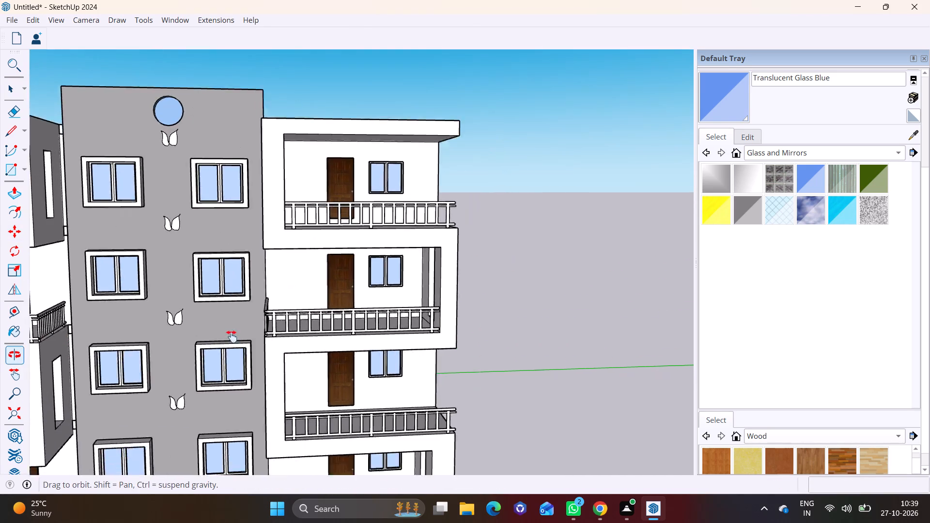
{"action": "middle_click_drag", "start_coordinate": [232, 337], "coordinate": [153, 298], "text": "shift"}
{"action": "middle_click_drag", "start_coordinate": [226, 419], "coordinate": [262, 273], "text": "shift"}
{"action": "middle_click_drag", "start_coordinate": [249, 407], "coordinate": [270, 277], "text": "shift"}
{"action": "middle_click_drag", "start_coordinate": [267, 353], "coordinate": [350, 326]}
{"action": "scroll", "coordinate": [241, 361], "scroll_direction": "up", "scroll_amount": 5}
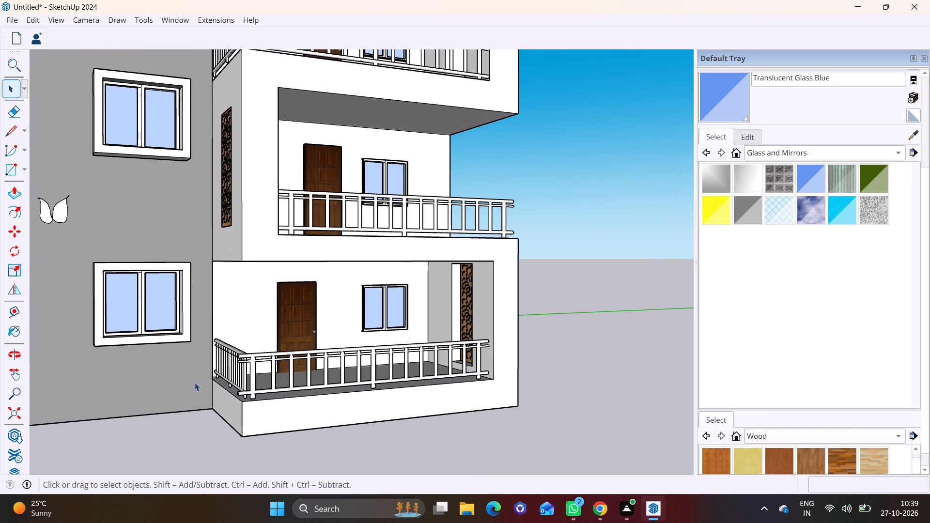
{"action": "left_click", "coordinate": [241, 352]}
{"action": "key", "text": "m"}
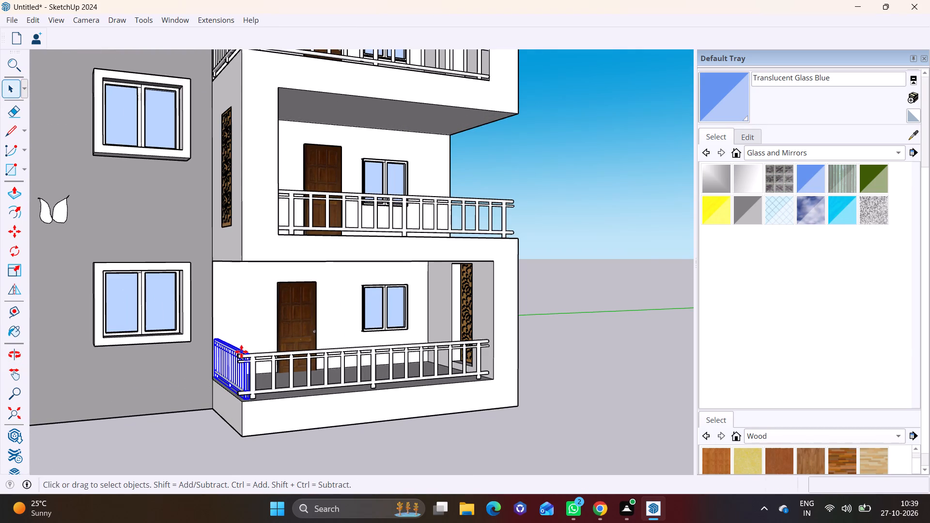
{"action": "key", "text": "space"}
{"action": "key", "text": "m"}
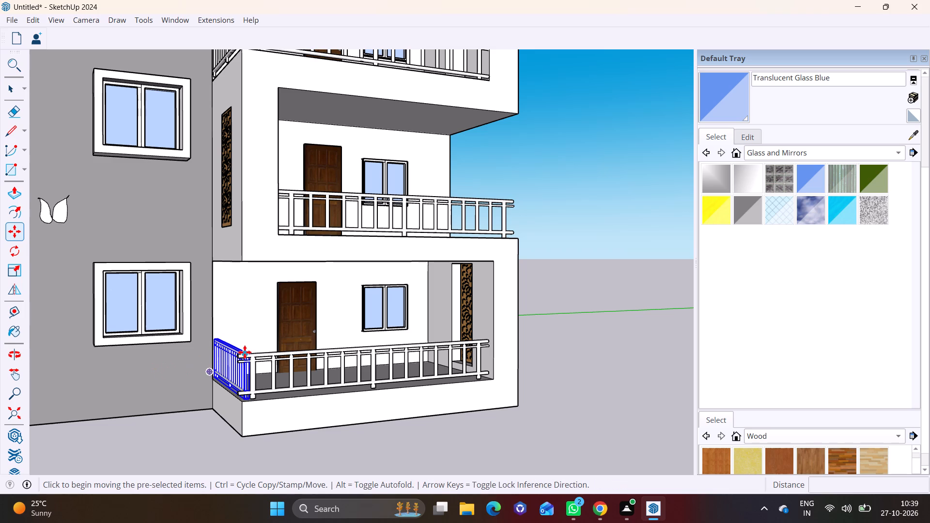
{"action": "left_click", "coordinate": [245, 352]}
{"action": "middle_click_drag", "start_coordinate": [480, 332], "coordinate": [192, 428]}
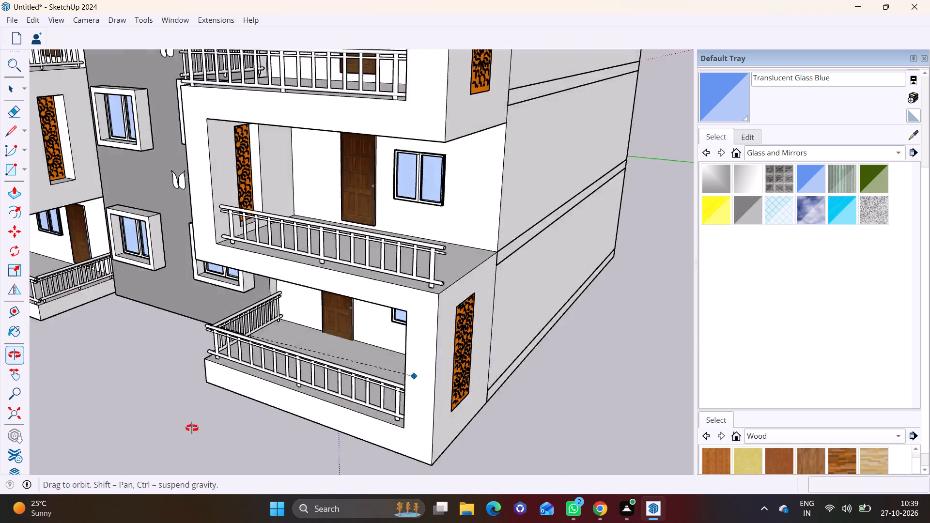
{"action": "middle_click_drag", "start_coordinate": [192, 428], "coordinate": [83, 438]}
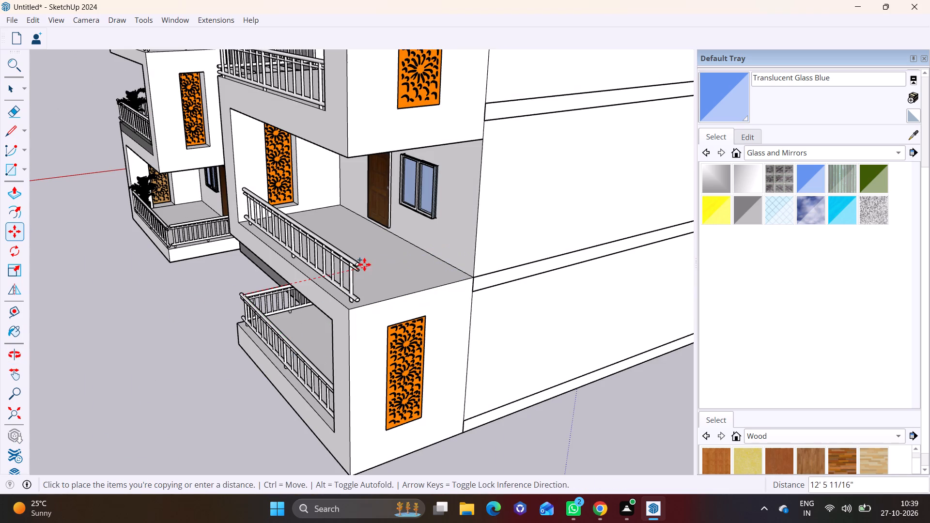
{"action": "scroll", "coordinate": [360, 269], "scroll_direction": "up", "scroll_amount": 6}
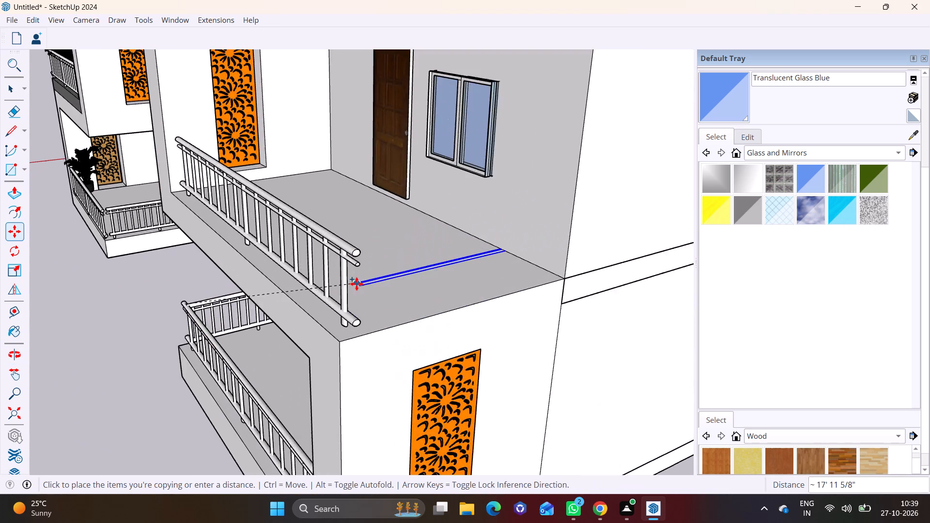
{"action": "scroll", "coordinate": [356, 284], "scroll_direction": "up", "scroll_amount": 4}
{"action": "left_click", "coordinate": [341, 218]}
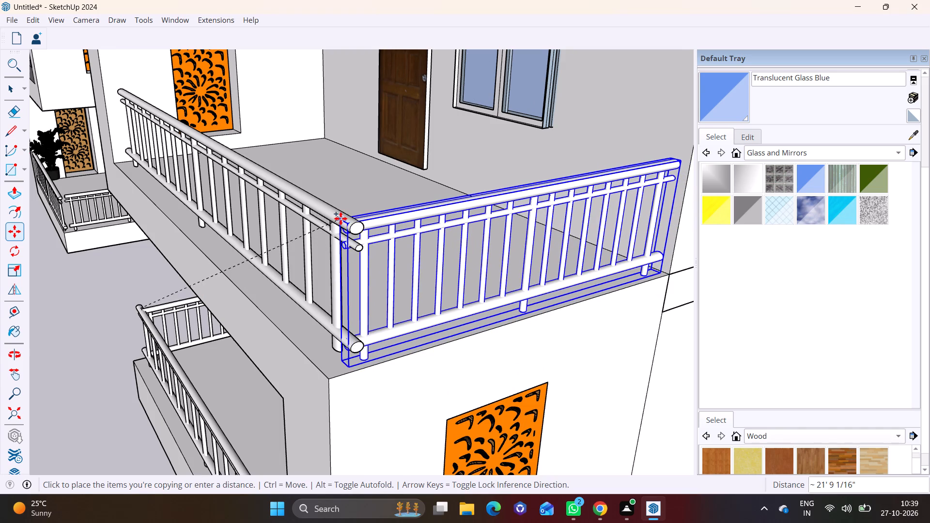
Copy the second balcony's outer side railing straight up onto the fourth balcony's open outer side.
{"action": "left_click", "coordinate": [346, 220]}
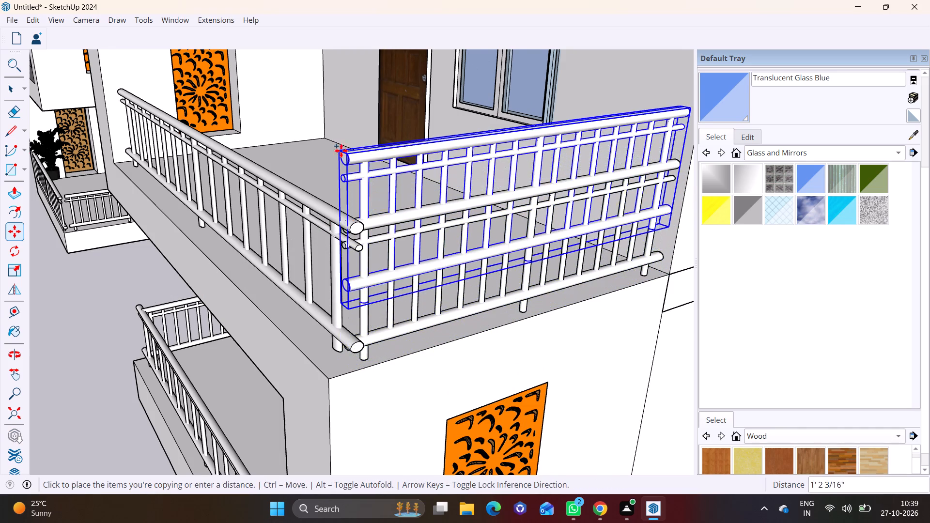
{"action": "scroll", "coordinate": [341, 150], "scroll_direction": "down", "scroll_amount": 13}
{"action": "middle_click_drag", "start_coordinate": [350, 128], "coordinate": [292, 468], "text": "shift"}
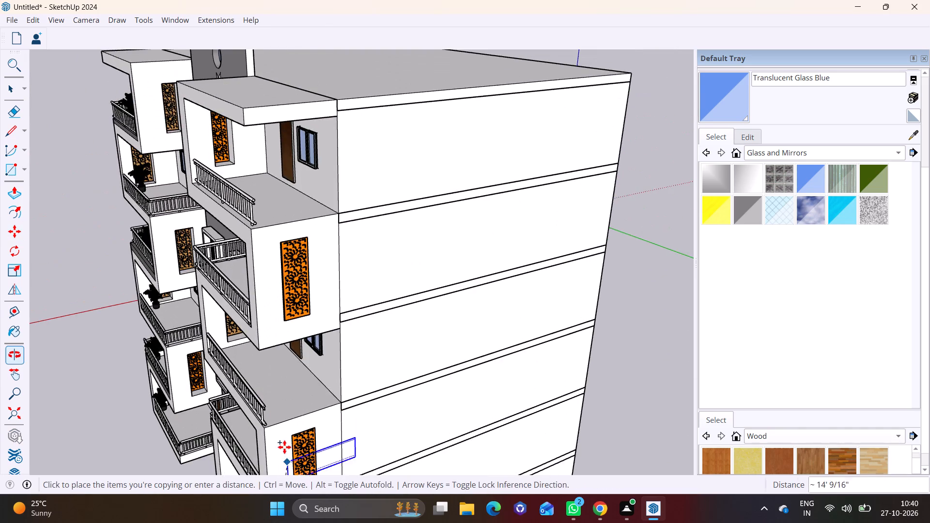
{"action": "scroll", "coordinate": [286, 404], "scroll_direction": "up", "scroll_amount": 6}
{"action": "middle_click_drag", "start_coordinate": [257, 410], "coordinate": [270, 370]}
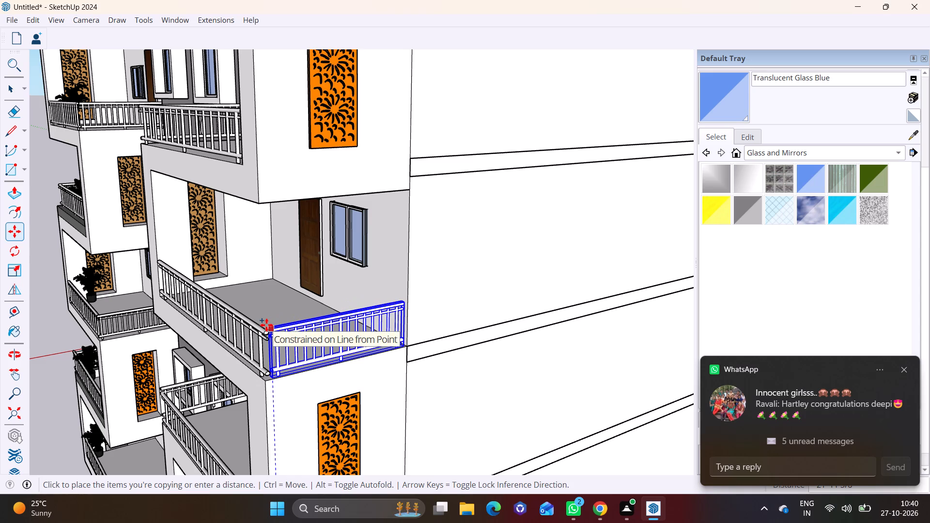
{"action": "left_click", "coordinate": [266, 325]}
Copy the fourth balcony's outer side railing up about 22' 1 1/4" onto the top balcony's open outer side.
{"action": "left_click", "coordinate": [267, 327]}
{"action": "scroll", "coordinate": [260, 275], "scroll_direction": "down", "scroll_amount": 3}
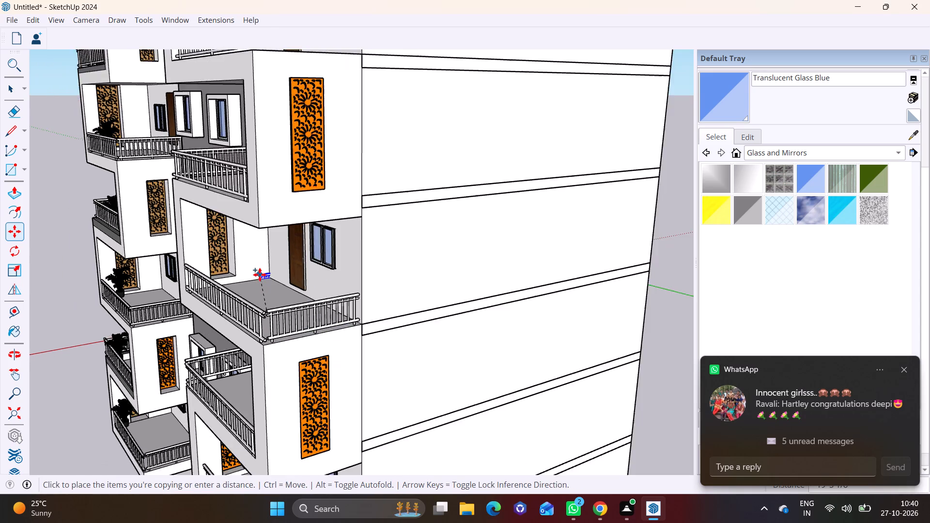
{"action": "scroll", "coordinate": [260, 275], "scroll_direction": "down", "scroll_amount": 4}
{"action": "middle_click_drag", "start_coordinate": [285, 226], "coordinate": [267, 468], "text": "shift"}
{"action": "scroll", "coordinate": [239, 402], "scroll_direction": "up", "scroll_amount": 10}
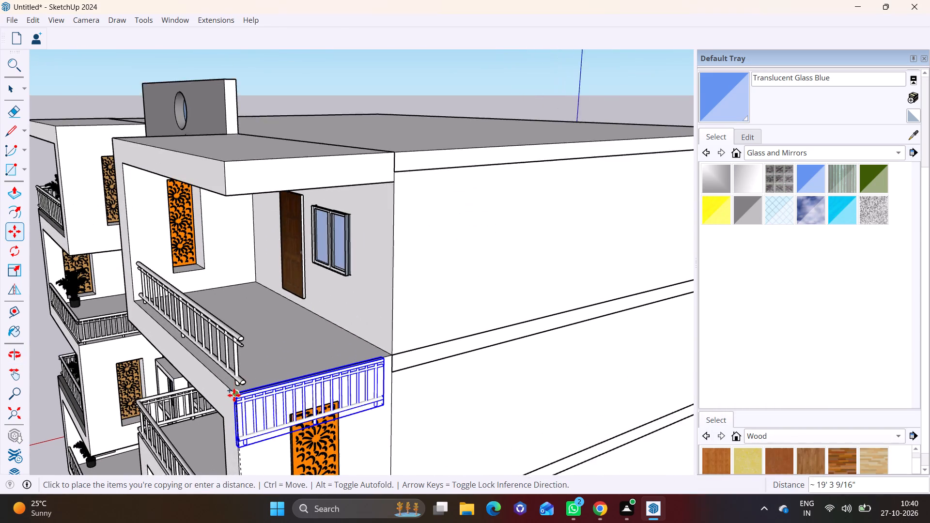
{"action": "scroll", "coordinate": [234, 395], "scroll_direction": "up", "scroll_amount": 1}
{"action": "left_click", "coordinate": [242, 323]}
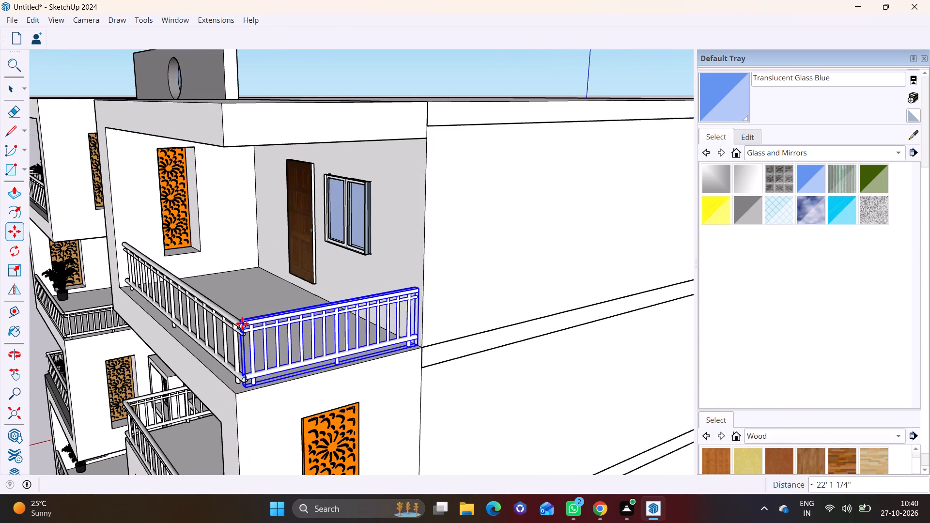
{"action": "key", "text": "space"}
{"action": "left_click", "coordinate": [460, 384]}
Examine the building's front and outer side, checking the railings on both balcony columns.
{"action": "scroll", "coordinate": [401, 381], "scroll_direction": "down", "scroll_amount": 10}
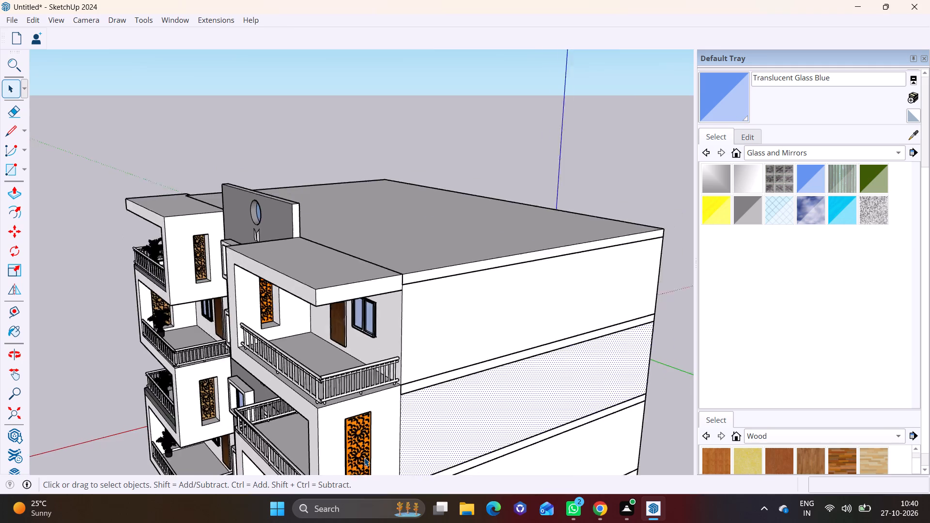
{"action": "scroll", "coordinate": [364, 458], "scroll_direction": "down", "scroll_amount": 5}
{"action": "middle_click_drag", "start_coordinate": [350, 378], "coordinate": [403, 193], "text": "shift"}
{"action": "middle_click_drag", "start_coordinate": [392, 342], "coordinate": [532, 313]}
{"action": "scroll", "coordinate": [457, 373], "scroll_direction": "up", "scroll_amount": 1}
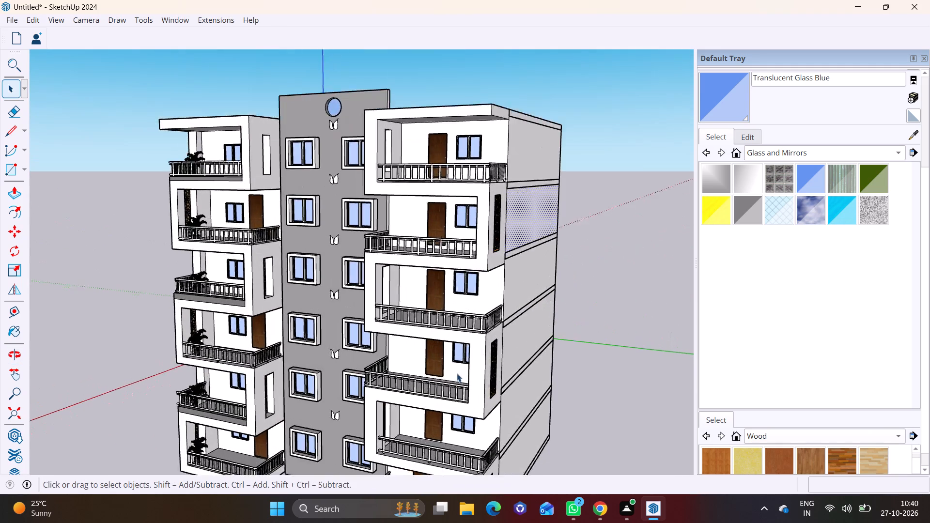
{"action": "scroll", "coordinate": [457, 373], "scroll_direction": "up", "scroll_amount": 4}
{"action": "middle_click_drag", "start_coordinate": [438, 378], "coordinate": [597, 365]}
{"action": "scroll", "coordinate": [441, 379], "scroll_direction": "up", "scroll_amount": 1}
{"action": "scroll", "coordinate": [427, 461], "scroll_direction": "down", "scroll_amount": 4}
{"action": "middle_click_drag", "start_coordinate": [361, 420], "coordinate": [297, 341], "text": "shift"}
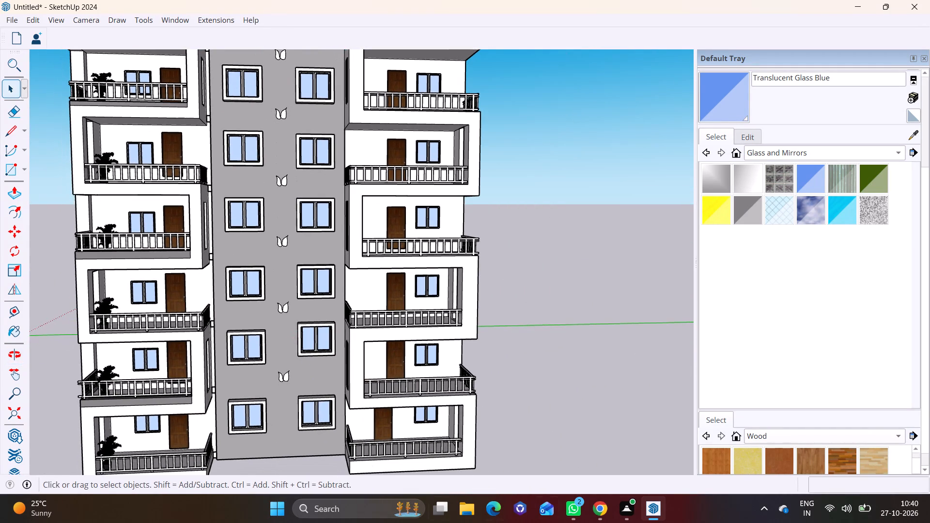
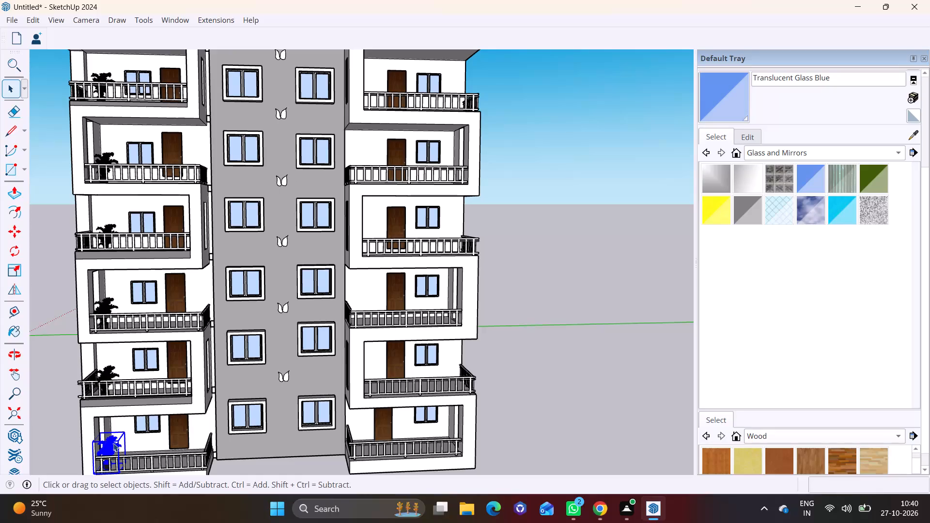
Copy the potted palm from the lowest left balcony across to the lowest right balcony, near its outer end.
{"action": "key", "text": "m"}
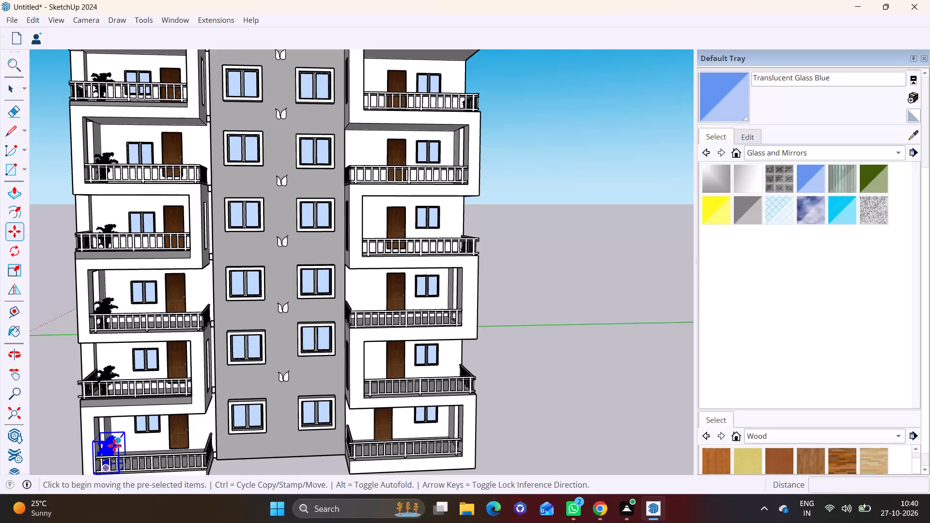
{"action": "left_click", "coordinate": [119, 443]}
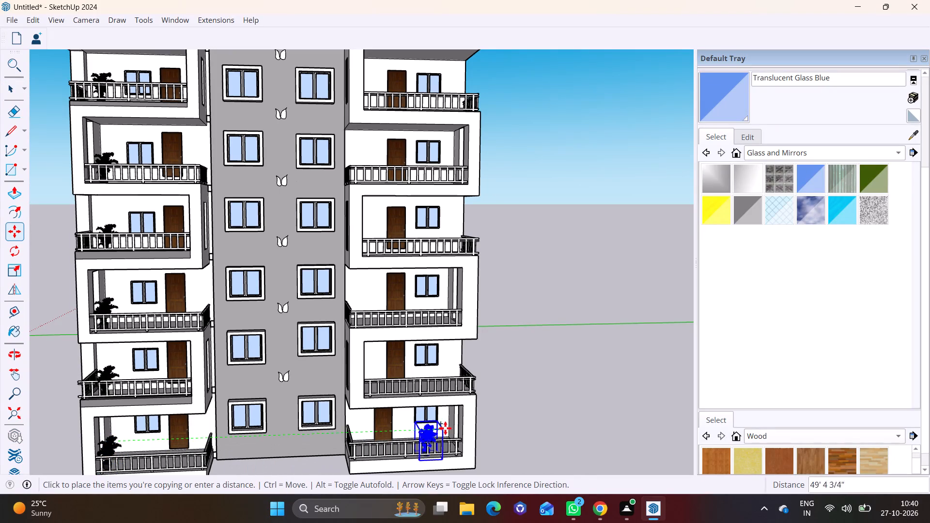
{"action": "left_click", "coordinate": [458, 428]}
{"action": "key", "text": "space"}
{"action": "left_click", "coordinate": [504, 436]}
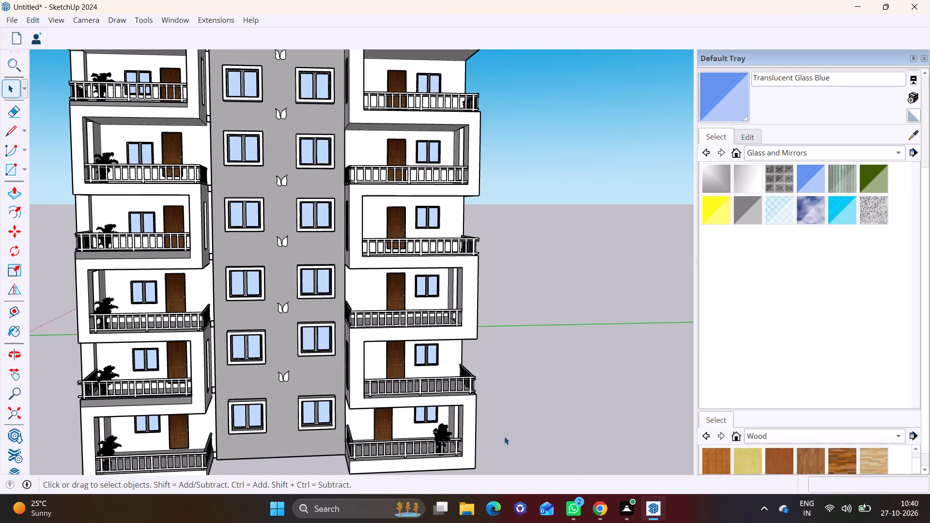
Move the copied palm about 1' 5" towards the outer end of the lowest right balcony, behind the railing.
{"action": "scroll", "coordinate": [499, 433], "scroll_direction": "up", "scroll_amount": 2}
{"action": "middle_click_drag", "start_coordinate": [483, 427], "coordinate": [449, 373]}
{"action": "scroll", "coordinate": [445, 373], "scroll_direction": "down", "scroll_amount": 1}
{"action": "scroll", "coordinate": [434, 452], "scroll_direction": "up", "scroll_amount": 11}
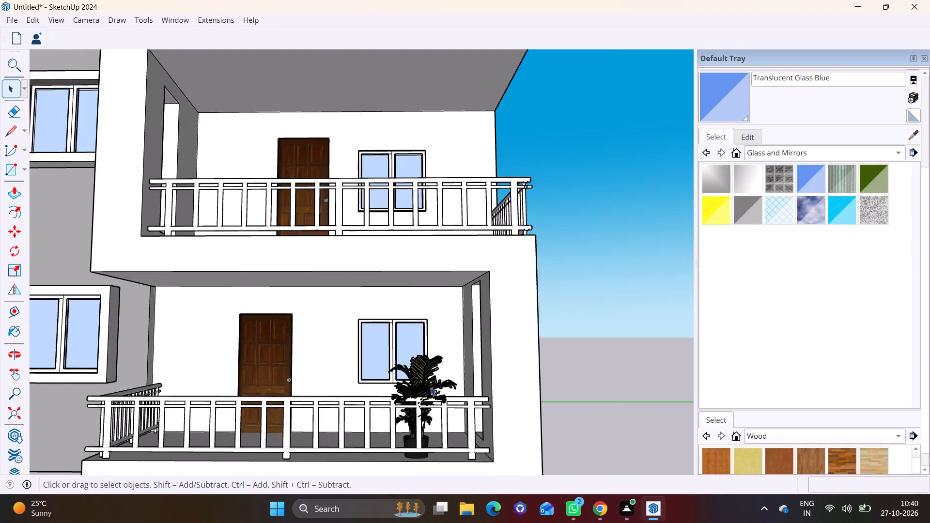
{"action": "middle_click_drag", "start_coordinate": [420, 391], "coordinate": [250, 432]}
{"action": "scroll", "coordinate": [309, 437], "scroll_direction": "down", "scroll_amount": 2}
{"action": "middle_click_drag", "start_coordinate": [319, 447], "coordinate": [400, 390]}
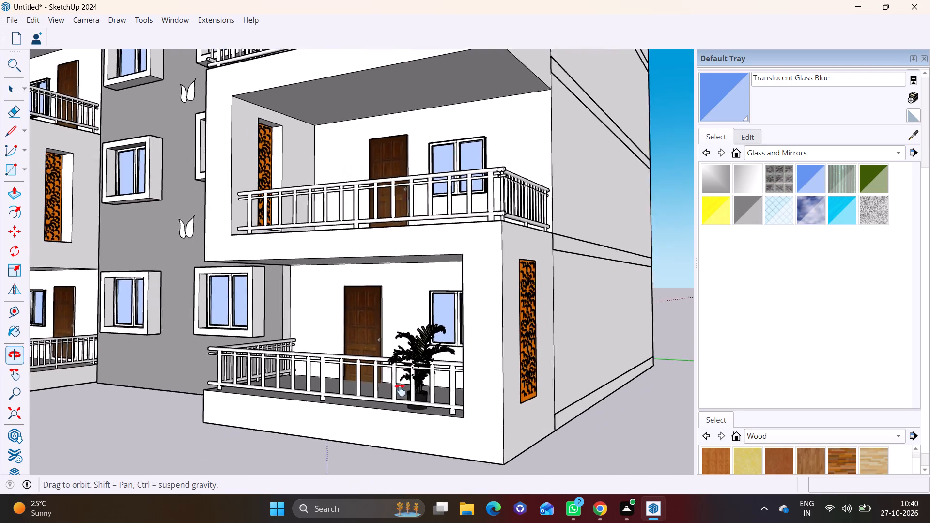
{"action": "middle_click_drag", "start_coordinate": [400, 390], "coordinate": [415, 381]}
{"action": "middle_click_drag", "start_coordinate": [455, 383], "coordinate": [475, 437]}
{"action": "scroll", "coordinate": [471, 403], "scroll_direction": "up", "scroll_amount": 7}
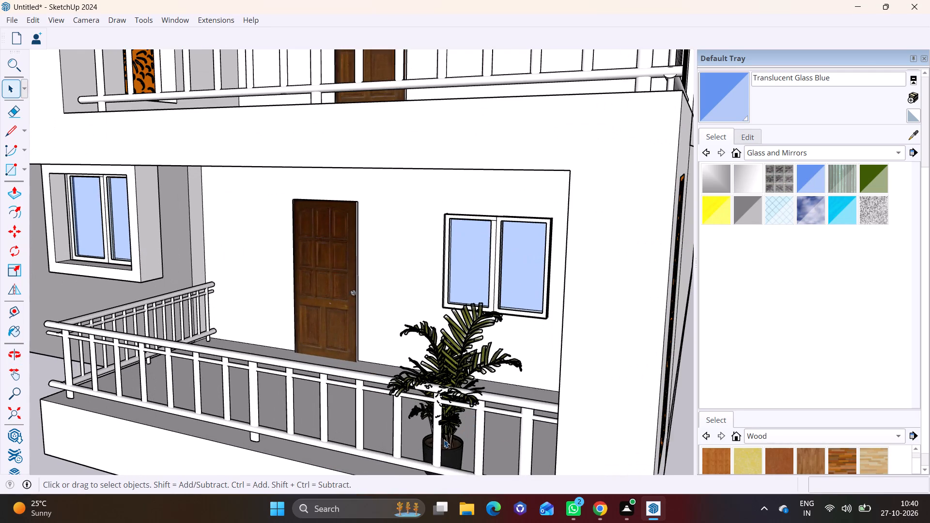
{"action": "left_click", "coordinate": [444, 439]}
{"action": "middle_click_drag", "start_coordinate": [460, 451], "coordinate": [406, 398]}
{"action": "key", "text": "m"}
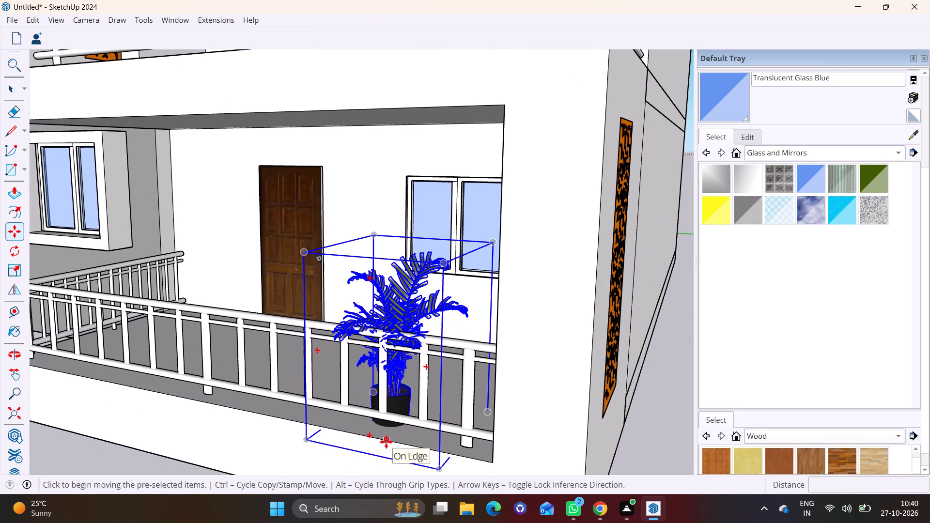
{"action": "left_click", "coordinate": [375, 454]}
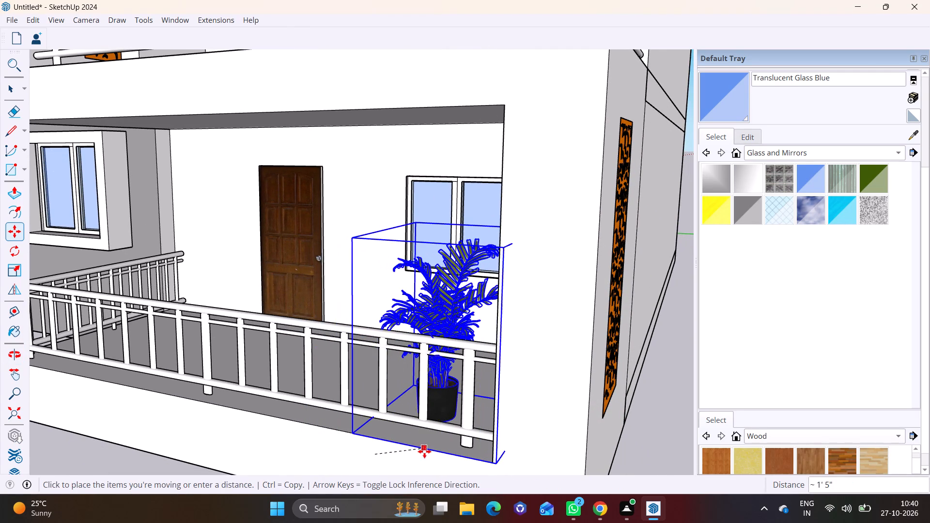
{"action": "left_click", "coordinate": [425, 450]}
Copy the palm upward onto the second and third right-hand balconies, counting from the bottom, at their outer ends.
{"action": "scroll", "coordinate": [380, 397], "scroll_direction": "down", "scroll_amount": 6}
{"action": "middle_click_drag", "start_coordinate": [479, 395], "coordinate": [481, 395]}
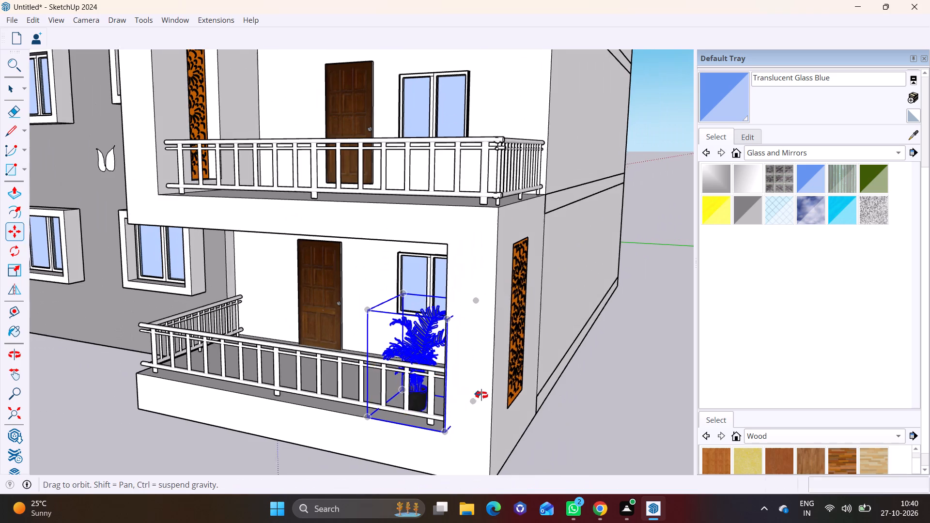
{"action": "middle_click_drag", "start_coordinate": [481, 395], "coordinate": [588, 381]}
{"action": "scroll", "coordinate": [588, 382], "scroll_direction": "down", "scroll_amount": 3}
{"action": "middle_click_drag", "start_coordinate": [545, 376], "coordinate": [494, 437]}
{"action": "middle_click_drag", "start_coordinate": [512, 406], "coordinate": [545, 359]}
{"action": "left_click", "coordinate": [488, 423]}
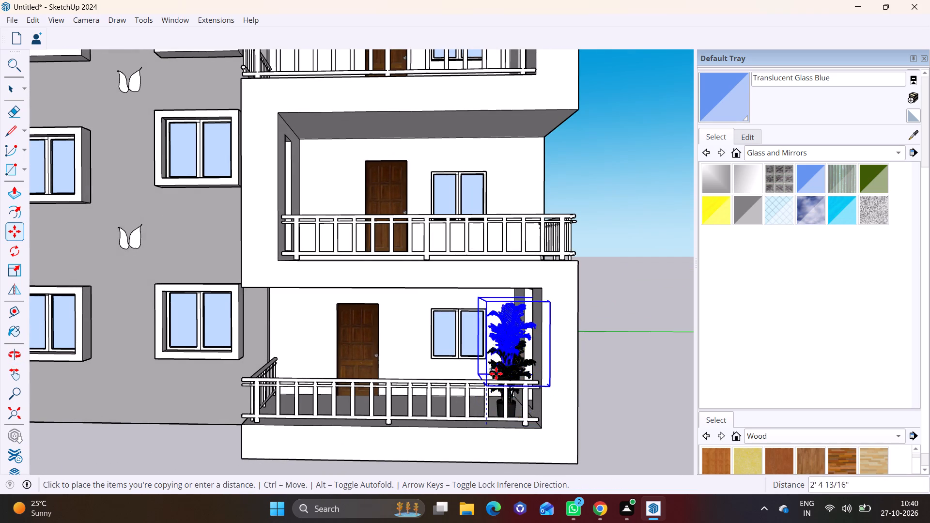
{"action": "left_click", "coordinate": [496, 261]}
{"action": "middle_click_drag", "start_coordinate": [496, 274], "coordinate": [490, 313], "text": "shift"}
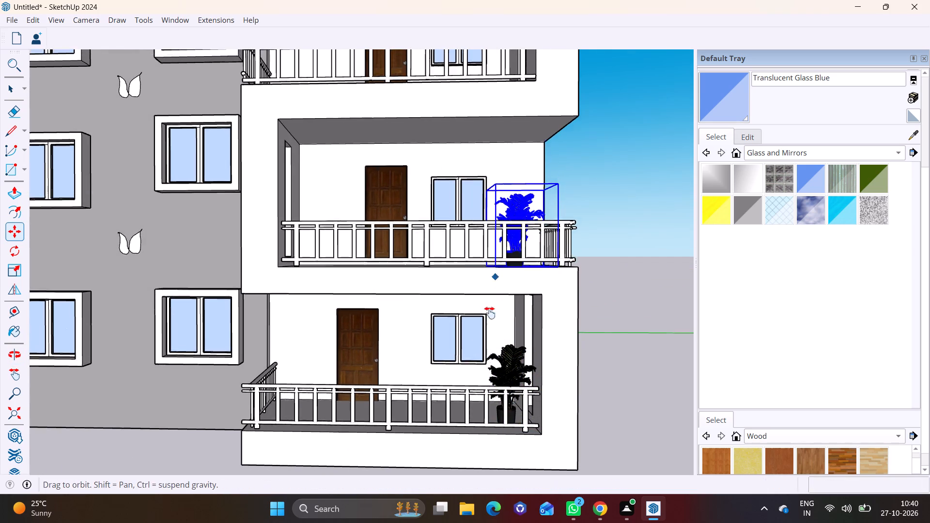
{"action": "middle_click_drag", "start_coordinate": [490, 313], "coordinate": [447, 465], "text": "shift"}
{"action": "left_click", "coordinate": [448, 452]}
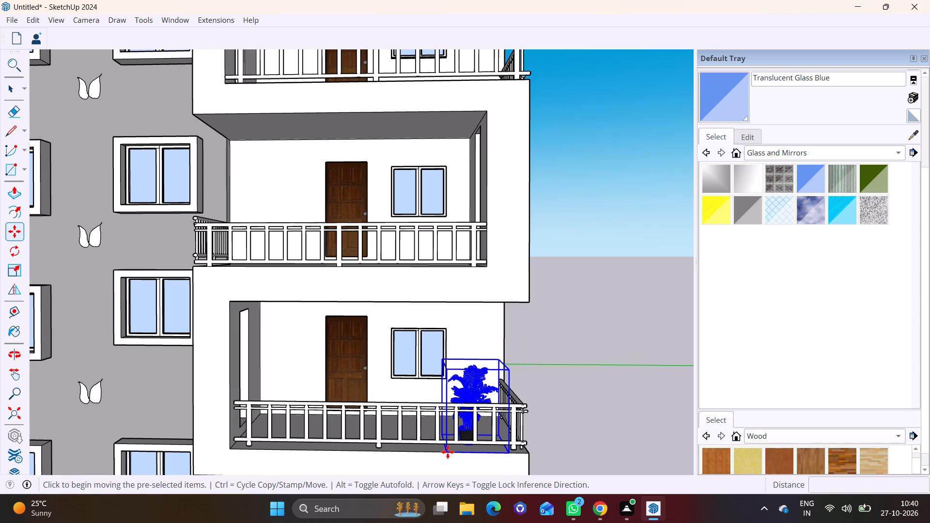
{"action": "left_click", "coordinate": [424, 269]}
Copy the palm onto the fourth right-hand balcony from the bottom and raise it about 1' to suit the balcony floor.
{"action": "left_click", "coordinate": [424, 263]}
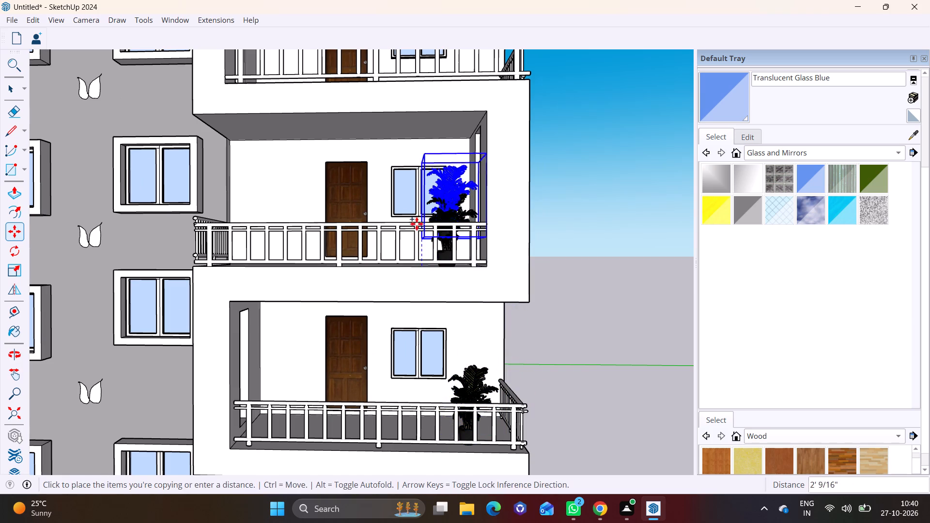
{"action": "middle_click_drag", "start_coordinate": [391, 210], "coordinate": [372, 509], "text": "shift"}
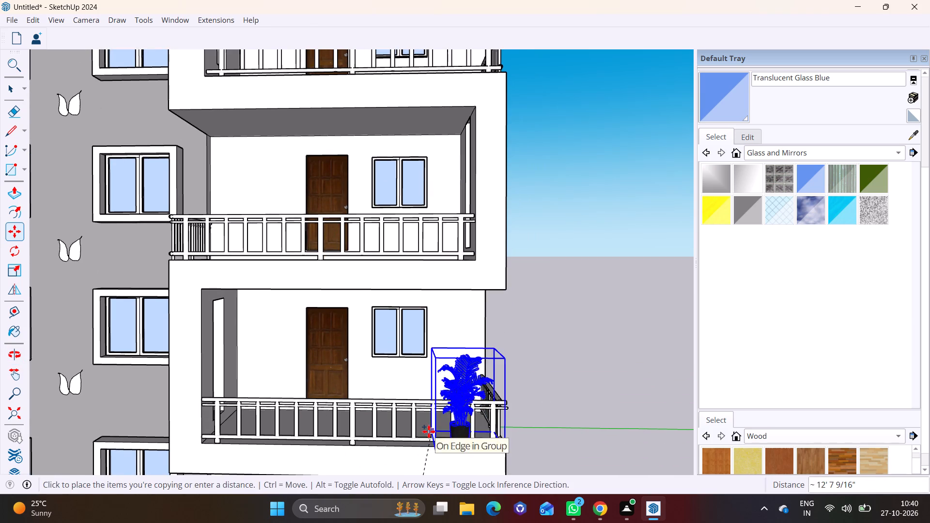
{"action": "left_click", "coordinate": [423, 432]}
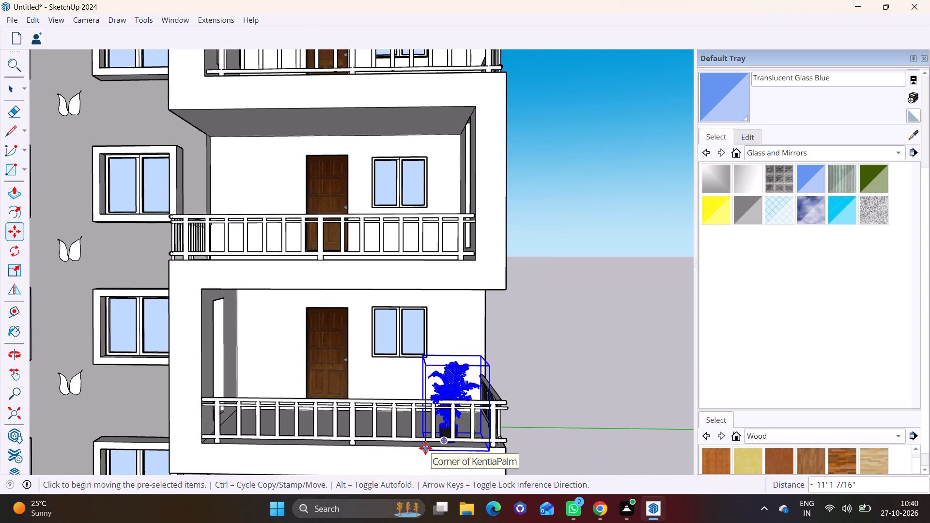
{"action": "left_click", "coordinate": [425, 448]}
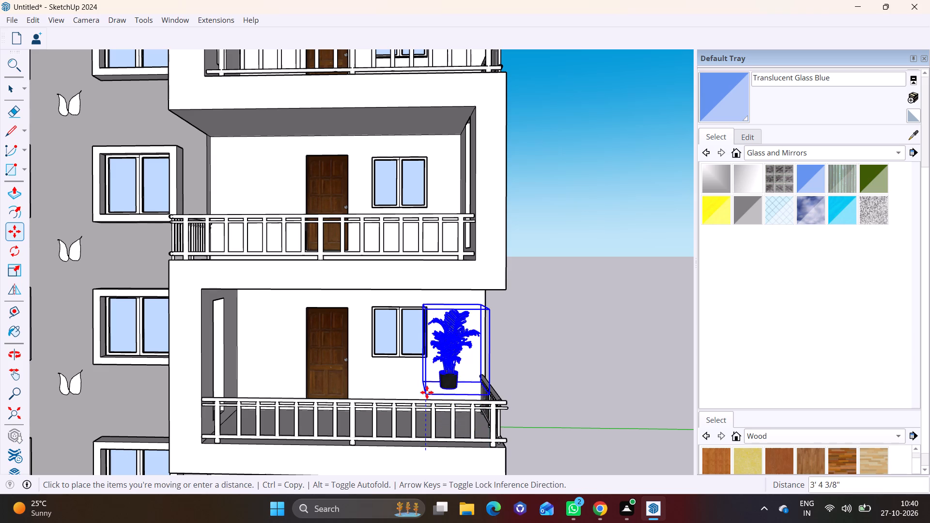
{"action": "left_click", "coordinate": [420, 438]}
Copy the palm upward onto the fifth and topmost right-hand balconies, then clear the selection.
{"action": "left_click", "coordinate": [425, 433]}
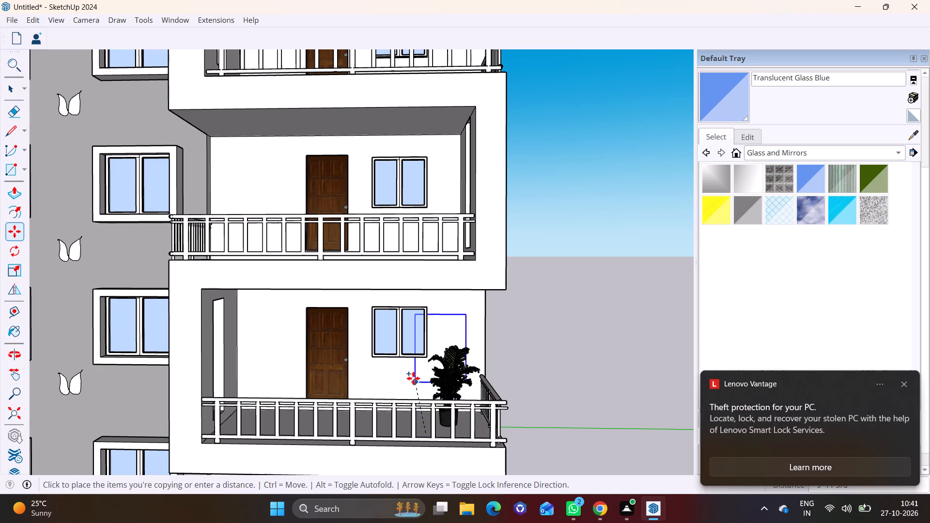
{"action": "left_click", "coordinate": [412, 265]}
{"action": "middle_click_drag", "start_coordinate": [412, 270], "coordinate": [392, 481], "text": "shift"}
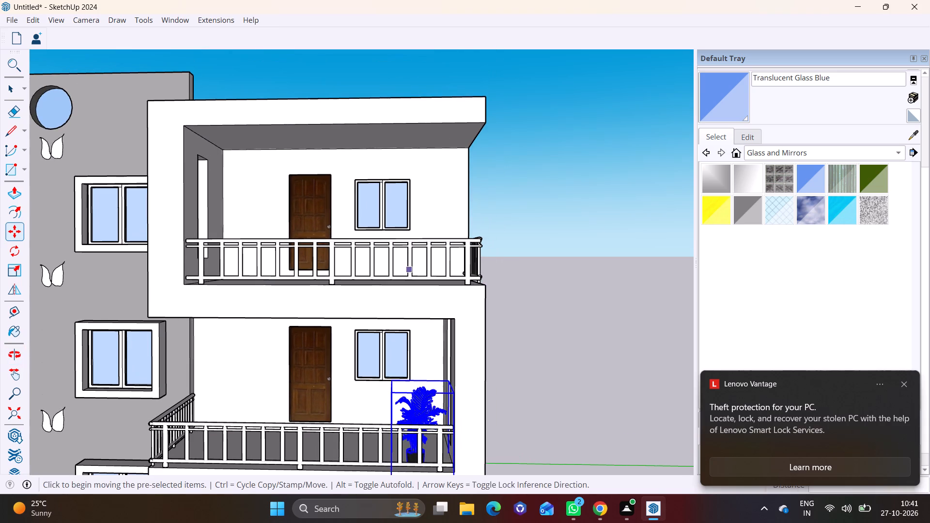
{"action": "middle_click_drag", "start_coordinate": [404, 451], "coordinate": [415, 403], "text": "shift"}
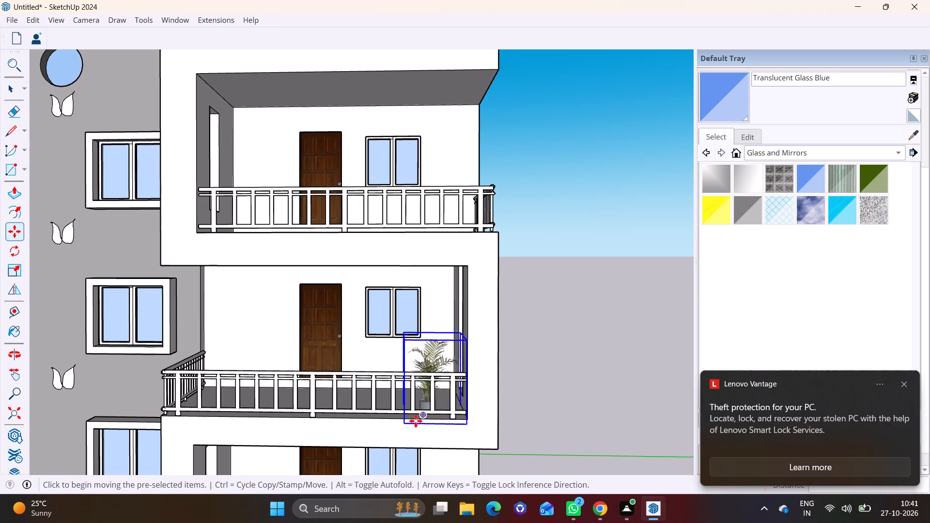
{"action": "left_click", "coordinate": [407, 424]}
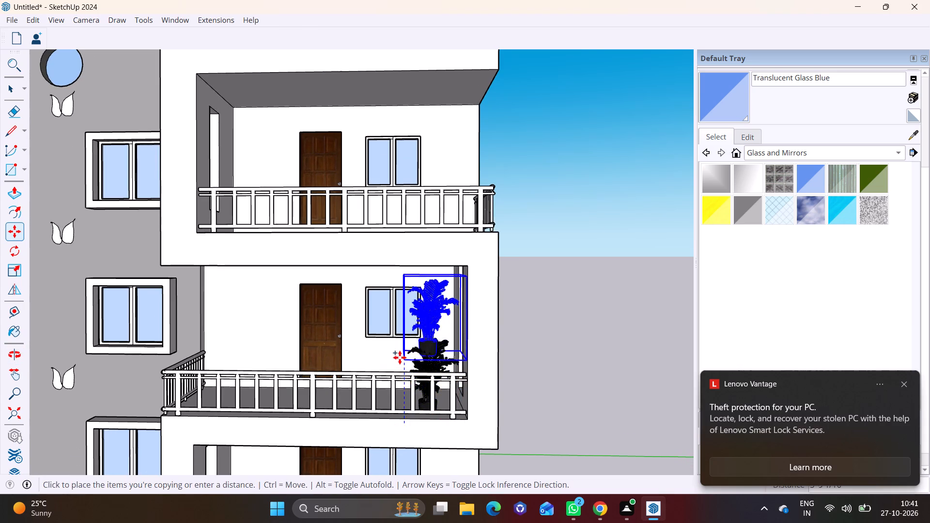
{"action": "middle_click_drag", "start_coordinate": [400, 357], "coordinate": [357, 466], "text": "shift"}
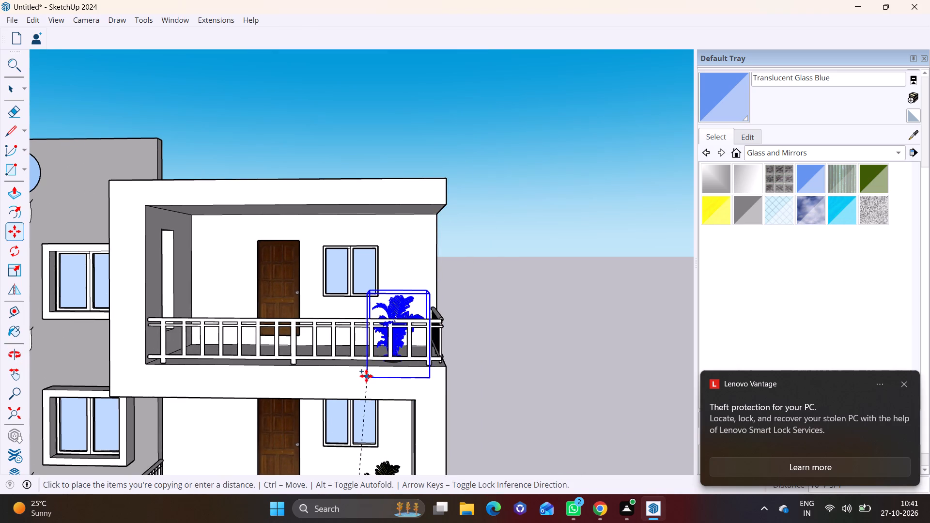
{"action": "left_click", "coordinate": [363, 366]}
{"action": "key", "text": "space"}
{"action": "left_click", "coordinate": [537, 400]}
Examine the whole building from the front and from above to check the palms on all balconies.
{"action": "scroll", "coordinate": [458, 397], "scroll_direction": "down", "scroll_amount": 8}
{"action": "middle_click_drag", "start_coordinate": [460, 431], "coordinate": [459, 316], "text": "shift"}
{"action": "scroll", "coordinate": [455, 359], "scroll_direction": "up", "scroll_amount": 1, "text": "shift"}
{"action": "middle_click_drag", "start_coordinate": [444, 385], "coordinate": [440, 274], "text": "shift"}
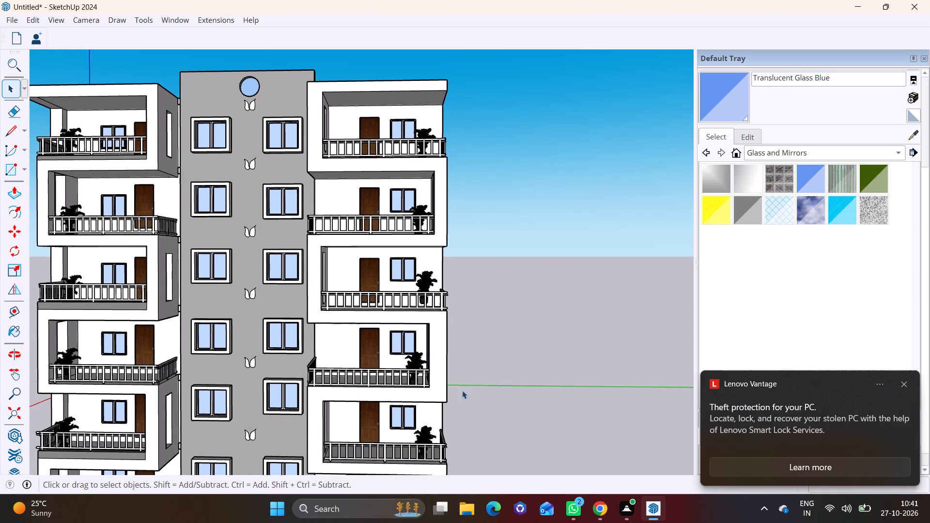
{"action": "middle_click_drag", "start_coordinate": [453, 416], "coordinate": [485, 371]}
{"action": "scroll", "coordinate": [448, 397], "scroll_direction": "down", "scroll_amount": 9}
{"action": "middle_click_drag", "start_coordinate": [410, 431], "coordinate": [404, 361], "text": "shift"}
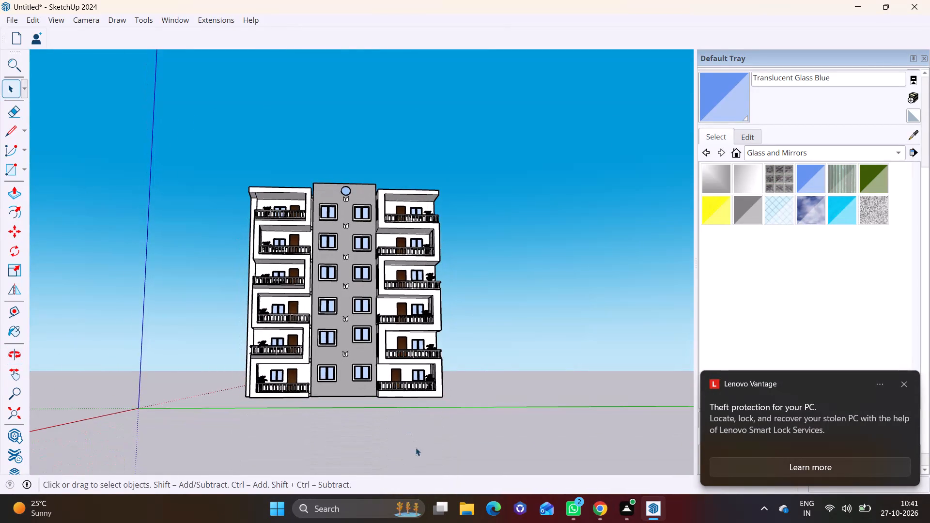
{"action": "middle_click_drag", "start_coordinate": [383, 371], "coordinate": [322, 398]}
{"action": "middle_click_drag", "start_coordinate": [334, 415], "coordinate": [354, 501]}
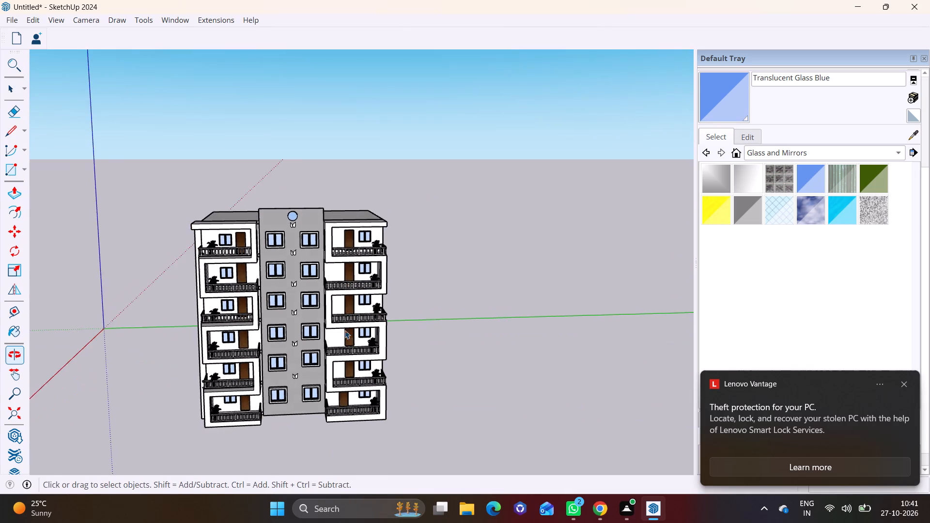
{"action": "scroll", "coordinate": [345, 326], "scroll_direction": "down", "scroll_amount": 3}
{"action": "middle_click_drag", "start_coordinate": [336, 335], "coordinate": [319, 379]}
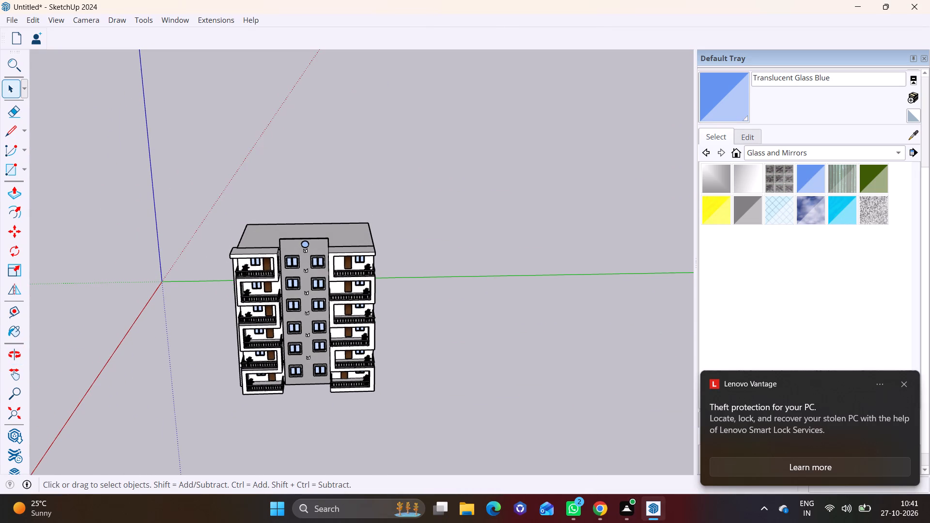
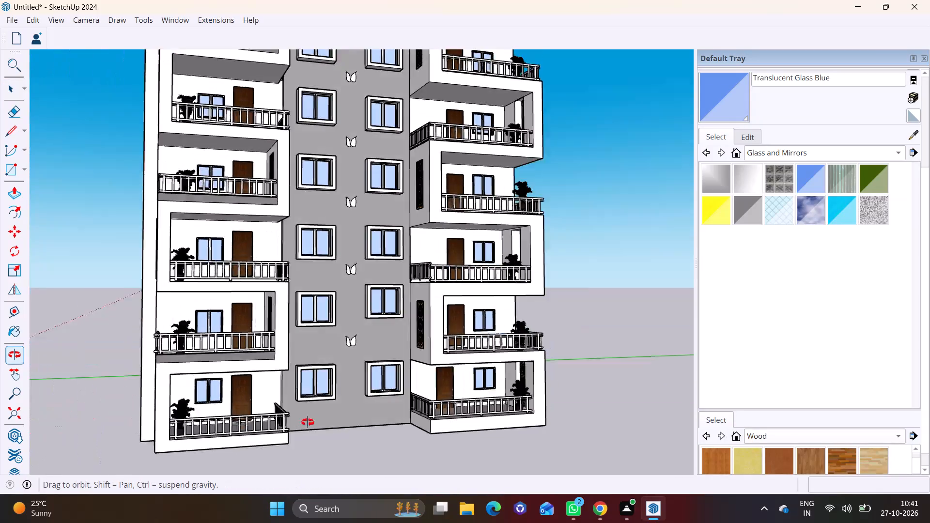
Sample grey Color M04 from the central facade wall and paint the narrow return wall beside a left-hand balcony with it.
{"action": "scroll", "coordinate": [370, 212], "scroll_direction": "up", "scroll_amount": 3}
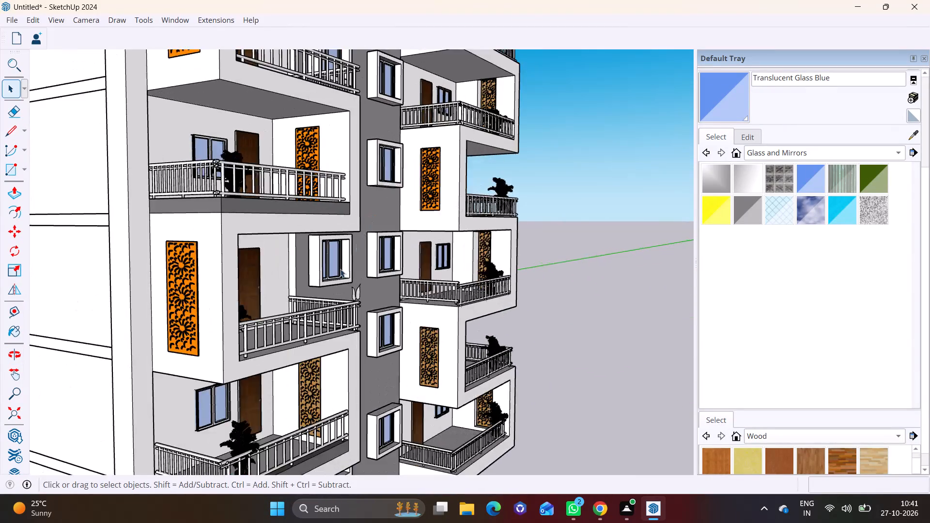
{"action": "scroll", "coordinate": [340, 269], "scroll_direction": "up", "scroll_amount": 6}
{"action": "middle_click_drag", "start_coordinate": [276, 282], "coordinate": [234, 288]}
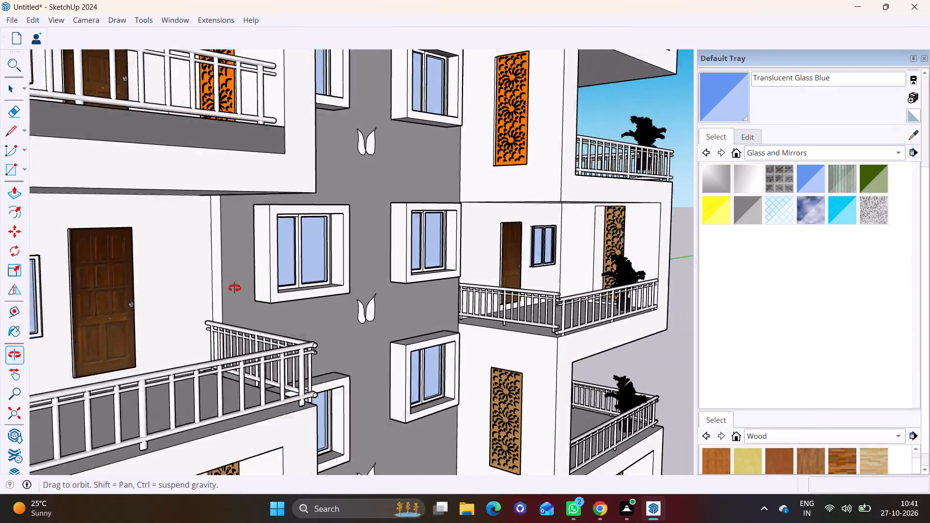
{"action": "middle_click_drag", "start_coordinate": [234, 288], "coordinate": [293, 285]}
{"action": "left_click", "coordinate": [910, 138]}
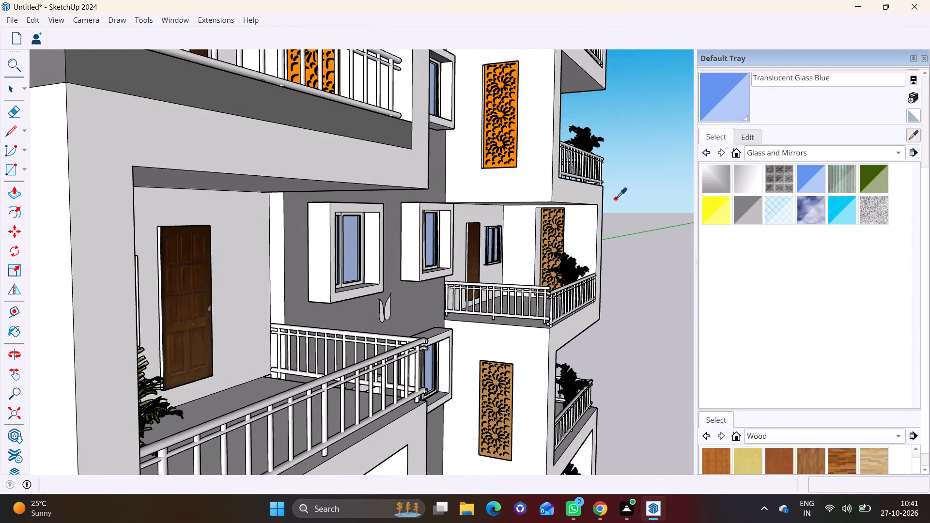
{"action": "left_click", "coordinate": [303, 251]}
{"action": "left_click", "coordinate": [273, 255]}
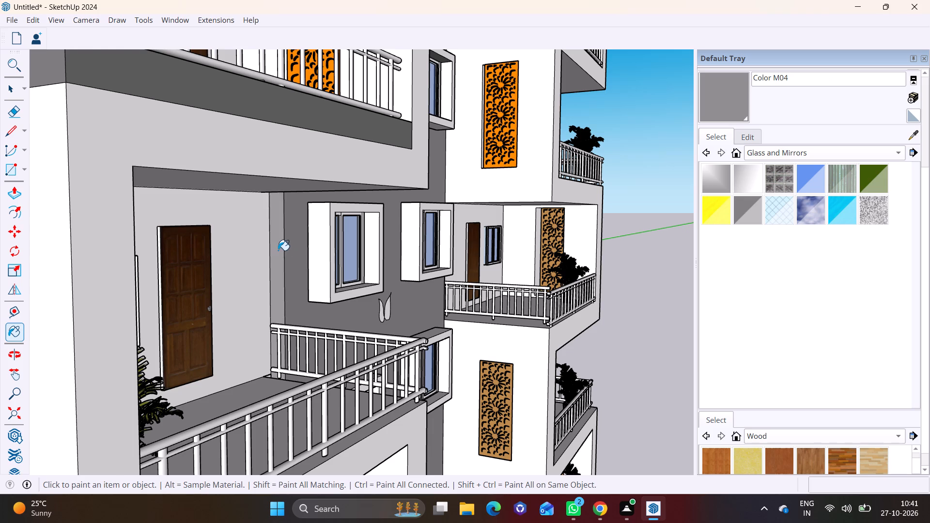
Paint the matching narrow return wall beside a right-hand balcony with Color M04, then leave the Paint Bucket and clear the selection.
{"action": "scroll", "coordinate": [280, 256], "scroll_direction": "down", "scroll_amount": 1}
{"action": "middle_click_drag", "start_coordinate": [289, 182], "coordinate": [283, 385]}
{"action": "scroll", "coordinate": [345, 318], "scroll_direction": "down", "scroll_amount": 6}
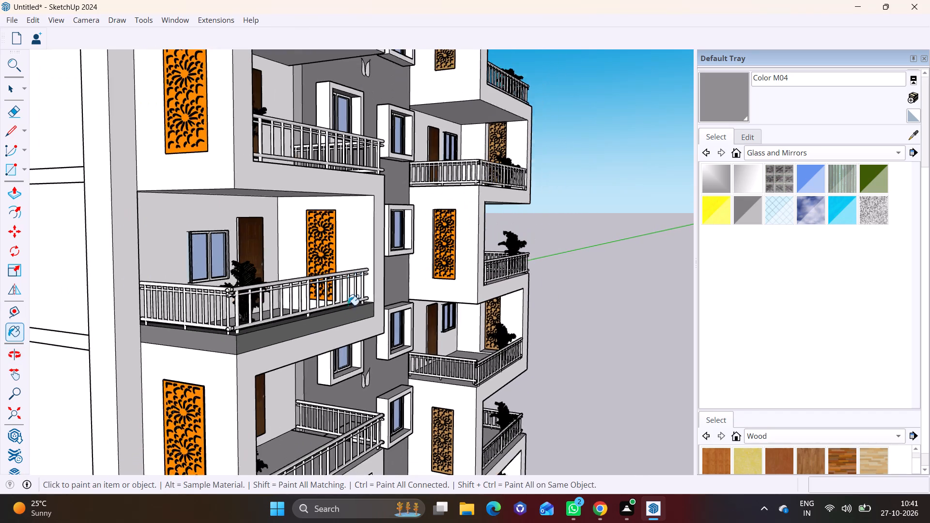
{"action": "scroll", "coordinate": [348, 305], "scroll_direction": "down", "scroll_amount": 1}
{"action": "middle_click_drag", "start_coordinate": [372, 178], "coordinate": [66, 207]}
{"action": "scroll", "coordinate": [170, 236], "scroll_direction": "down", "scroll_amount": 3}
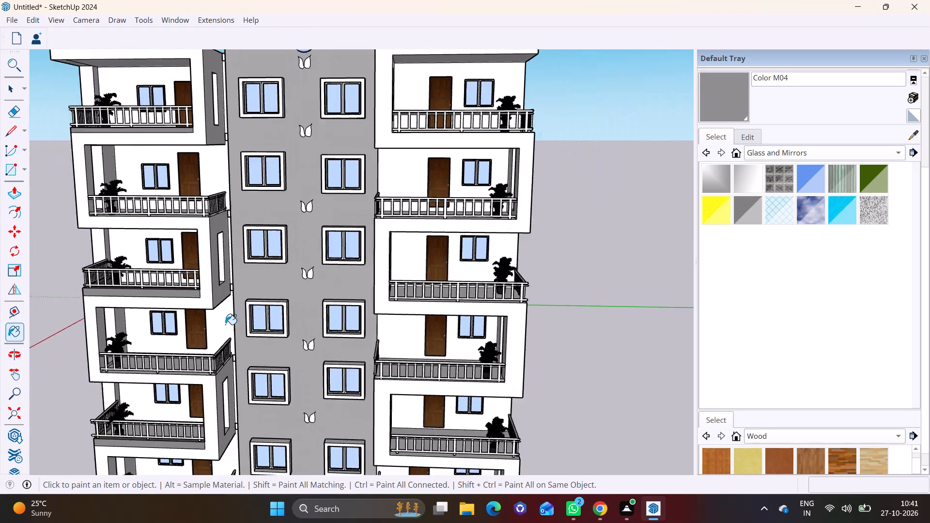
{"action": "scroll", "coordinate": [225, 324], "scroll_direction": "down", "scroll_amount": 2}
{"action": "middle_click_drag", "start_coordinate": [306, 402], "coordinate": [144, 277]}
{"action": "scroll", "coordinate": [303, 384], "scroll_direction": "up", "scroll_amount": 7}
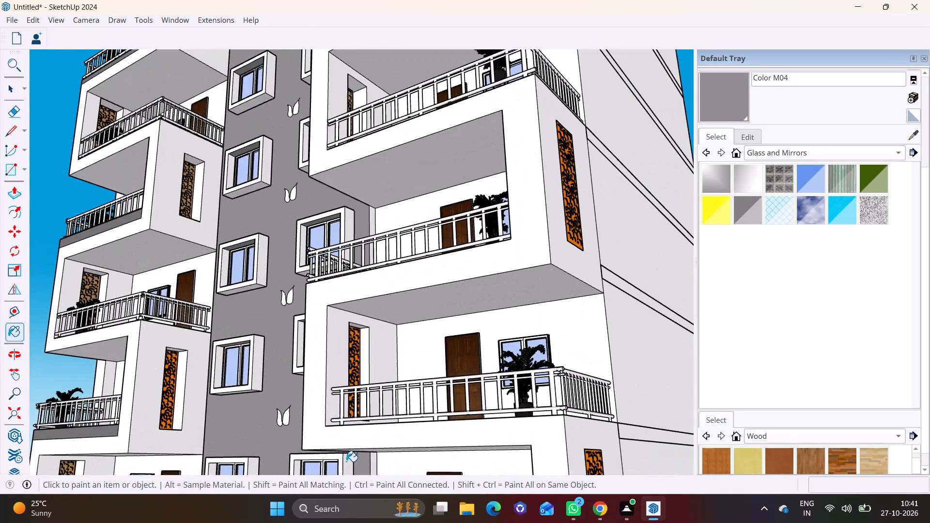
{"action": "left_click", "coordinate": [374, 464]}
{"action": "scroll", "coordinate": [367, 421], "scroll_direction": "down", "scroll_amount": 11}
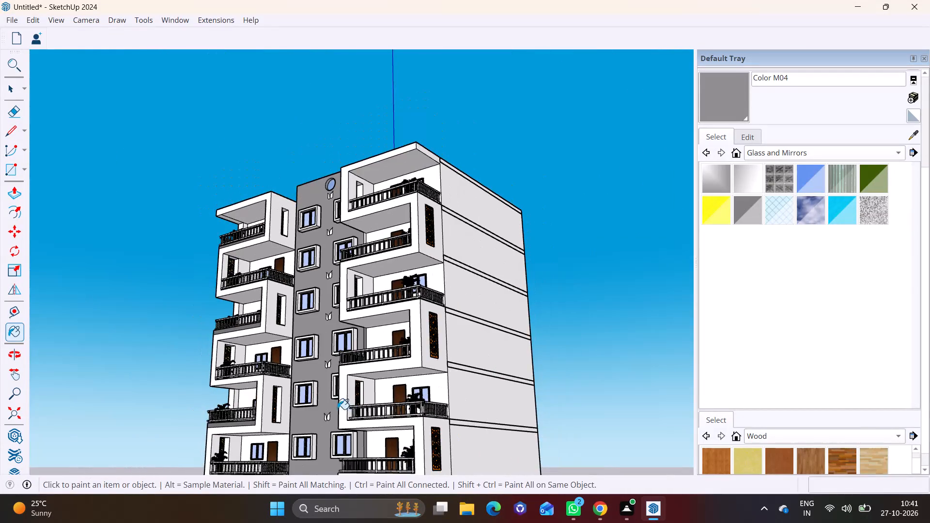
{"action": "middle_click_drag", "start_coordinate": [337, 408], "coordinate": [581, 458]}
{"action": "key", "text": "space"}
{"action": "left_click", "coordinate": [538, 392]}
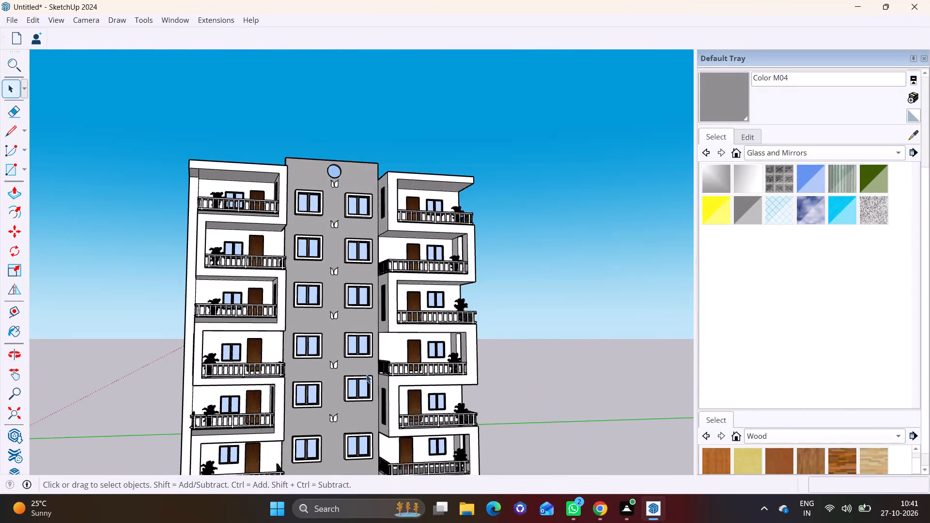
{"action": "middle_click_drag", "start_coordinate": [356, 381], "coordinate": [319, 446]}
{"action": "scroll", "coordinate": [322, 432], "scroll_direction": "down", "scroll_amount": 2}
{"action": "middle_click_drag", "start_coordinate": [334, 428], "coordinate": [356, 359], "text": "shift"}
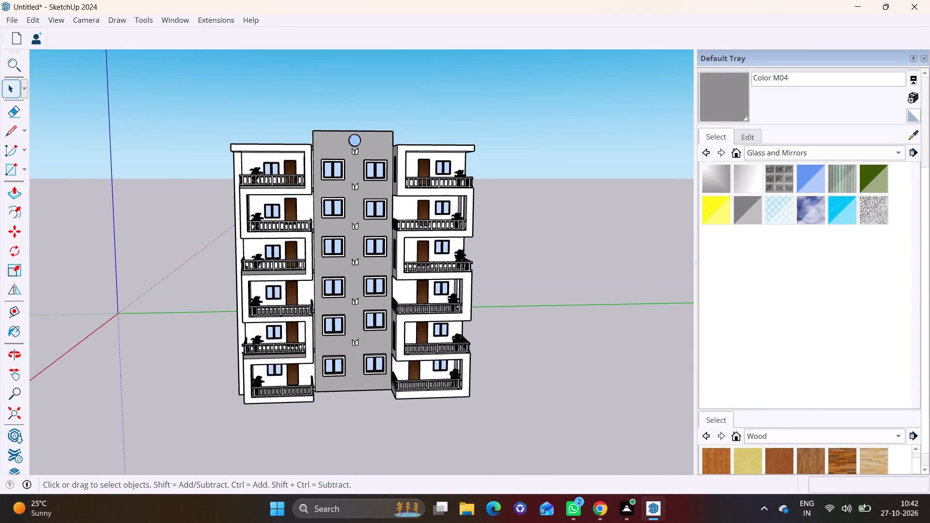
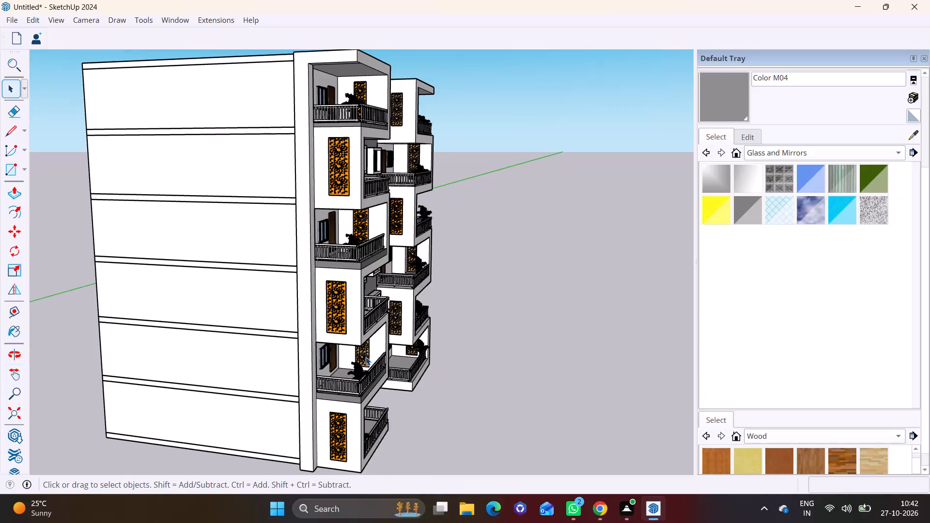
Inspect the whole apartment building from the front and both sides, checking the balconies, palms and painted facade walls.
{"action": "scroll", "coordinate": [366, 357], "scroll_direction": "up", "scroll_amount": 3}
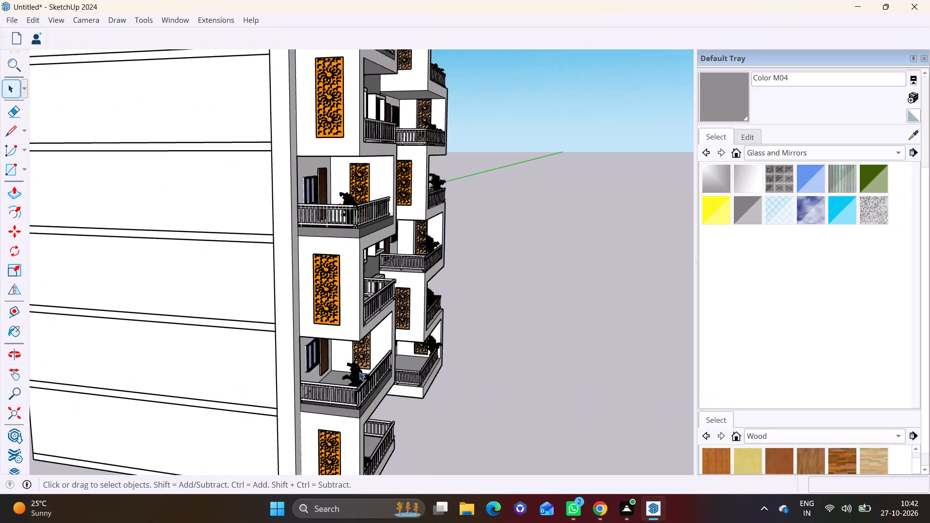
{"action": "scroll", "coordinate": [358, 376], "scroll_direction": "down", "scroll_amount": 4}
{"action": "middle_click_drag", "start_coordinate": [343, 386], "coordinate": [43, 324]}
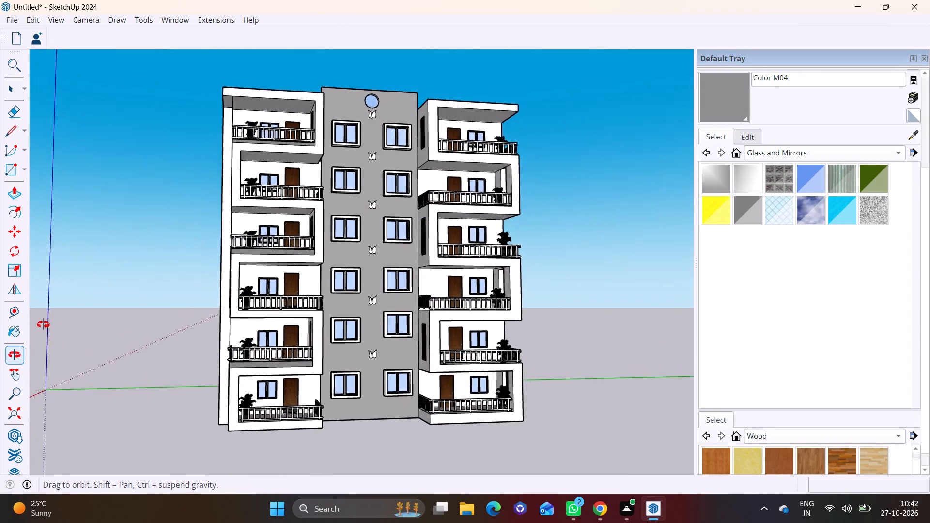
{"action": "middle_click_drag", "start_coordinate": [43, 324], "coordinate": [6, 339]}
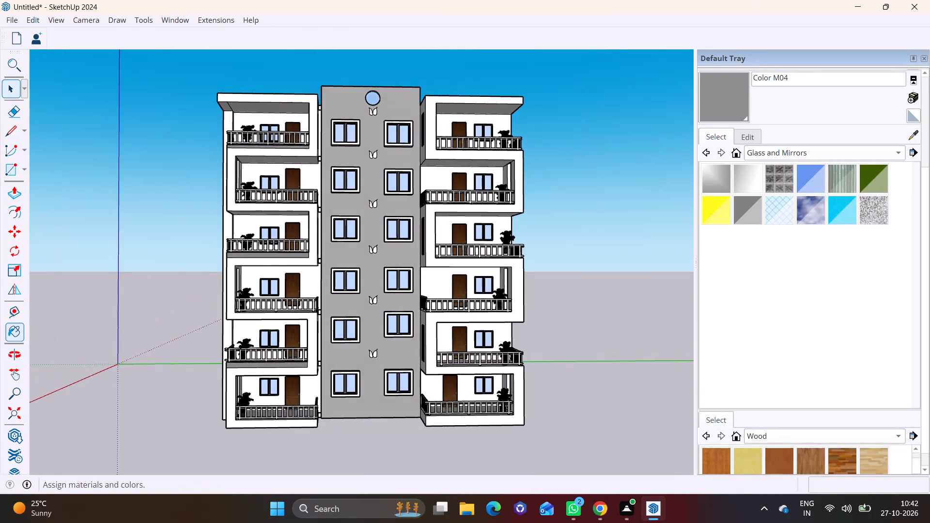
{"action": "scroll", "coordinate": [124, 361], "scroll_direction": "down", "scroll_amount": 4}
{"action": "middle_click_drag", "start_coordinate": [162, 370], "coordinate": [316, 371]}
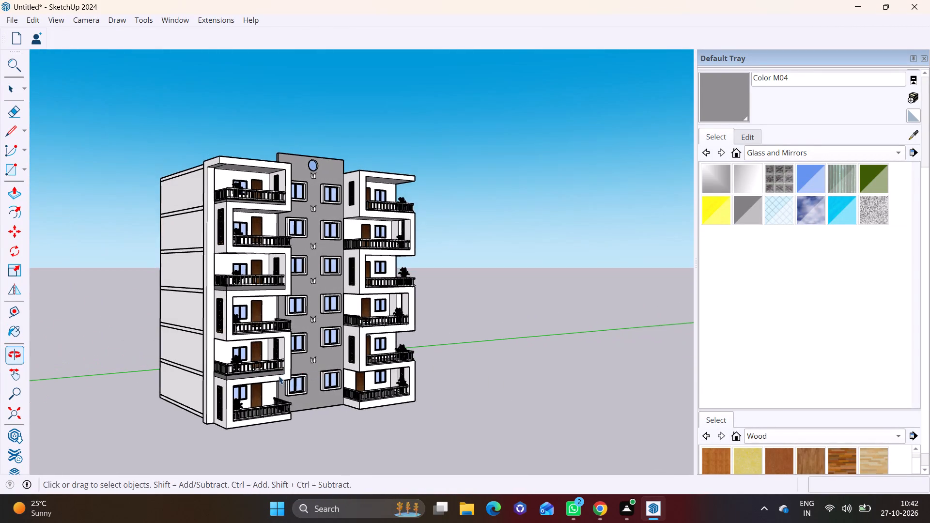
{"action": "middle_click_drag", "start_coordinate": [274, 377], "coordinate": [379, 386]}
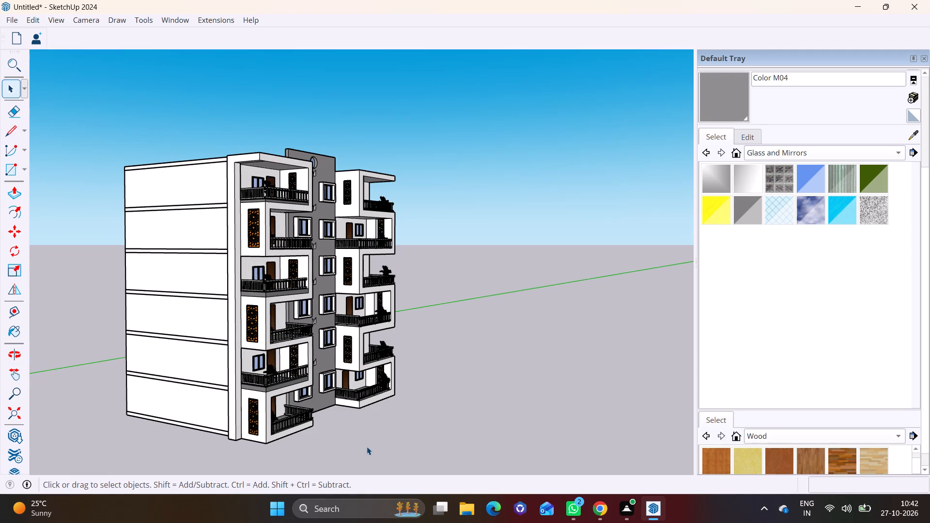
{"action": "middle_click_drag", "start_coordinate": [351, 396], "coordinate": [407, 395], "text": "shift"}
{"action": "middle_click_drag", "start_coordinate": [330, 403], "coordinate": [373, 404]}
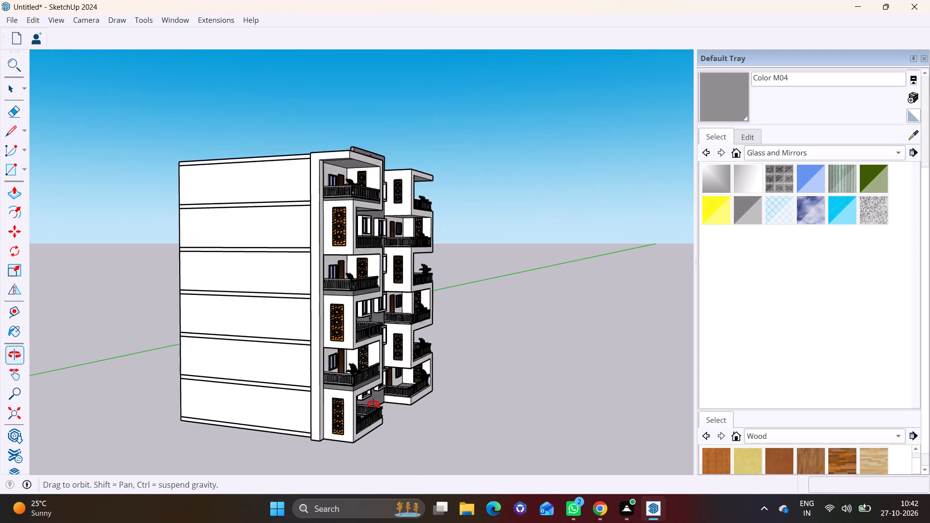
{"action": "middle_click_drag", "start_coordinate": [373, 404], "coordinate": [395, 404]}
{"action": "middle_click_drag", "start_coordinate": [340, 386], "coordinate": [300, 377]}
{"action": "middle_click_drag", "start_coordinate": [393, 383], "coordinate": [375, 379]}
{"action": "scroll", "coordinate": [393, 383], "scroll_direction": "up", "scroll_amount": 1}
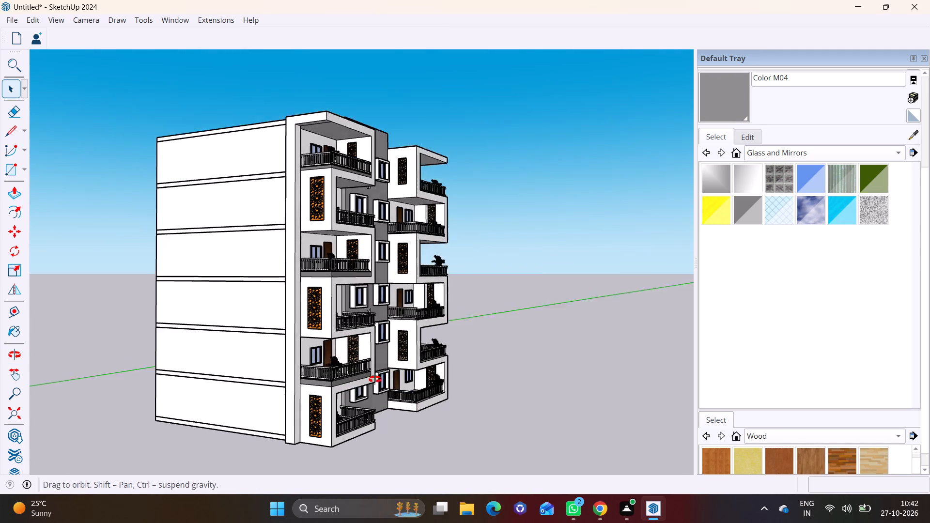
{"action": "middle_click_drag", "start_coordinate": [375, 379], "coordinate": [243, 377]}
{"action": "middle_click_drag", "start_coordinate": [371, 368], "coordinate": [121, 372]}
{"action": "middle_click_drag", "start_coordinate": [427, 352], "coordinate": [216, 342]}
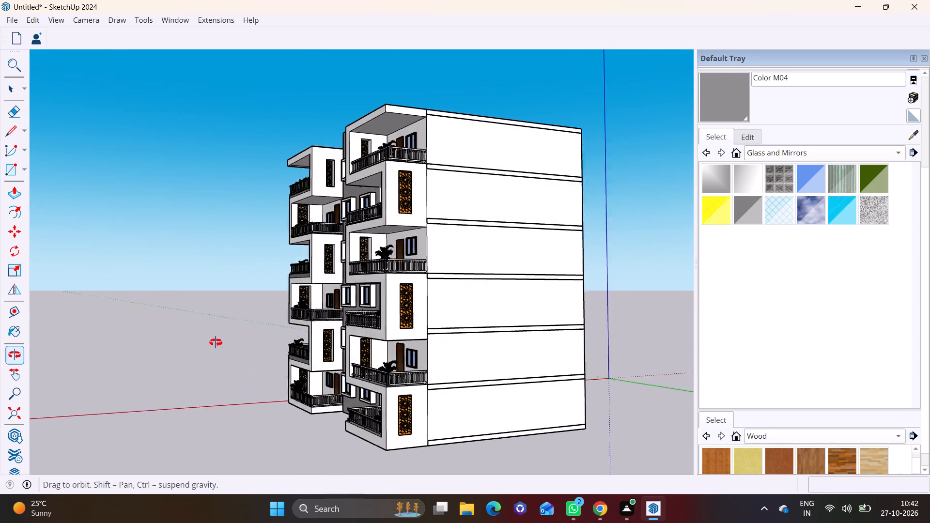
{"action": "middle_click_drag", "start_coordinate": [216, 342], "coordinate": [90, 343]}
{"action": "middle_click_drag", "start_coordinate": [301, 361], "coordinate": [436, 381]}
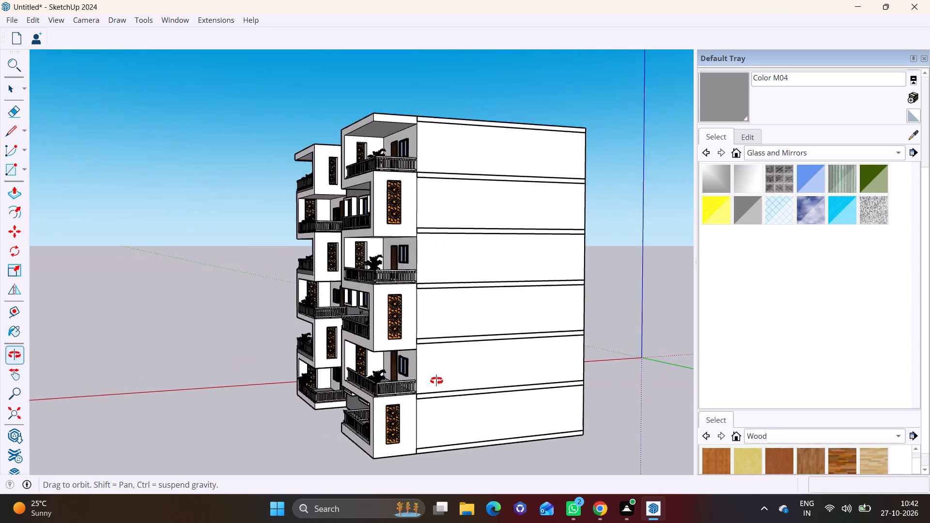
{"action": "middle_click_drag", "start_coordinate": [436, 381], "coordinate": [499, 378]}
{"action": "middle_click_drag", "start_coordinate": [387, 369], "coordinate": [558, 372]}
{"action": "middle_click_drag", "start_coordinate": [404, 379], "coordinate": [565, 378]}
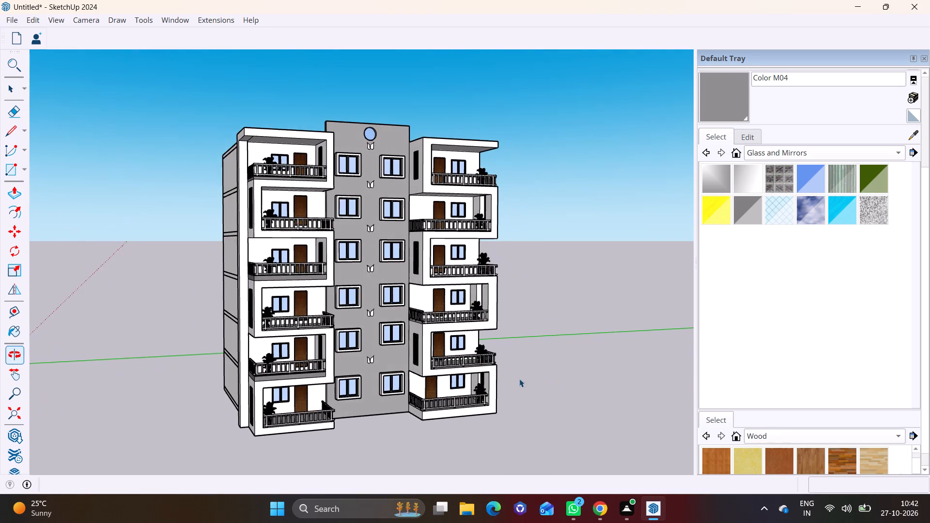
{"action": "middle_click_drag", "start_coordinate": [401, 371], "coordinate": [497, 376]}
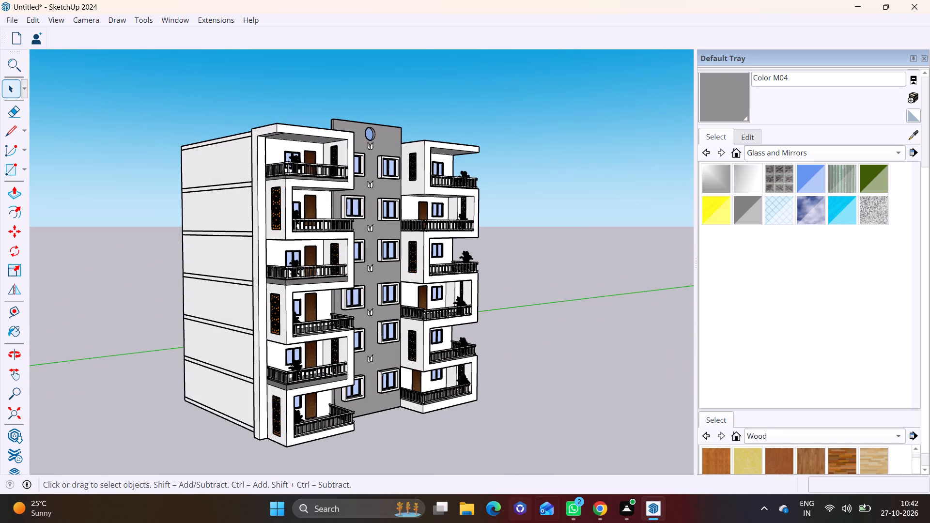
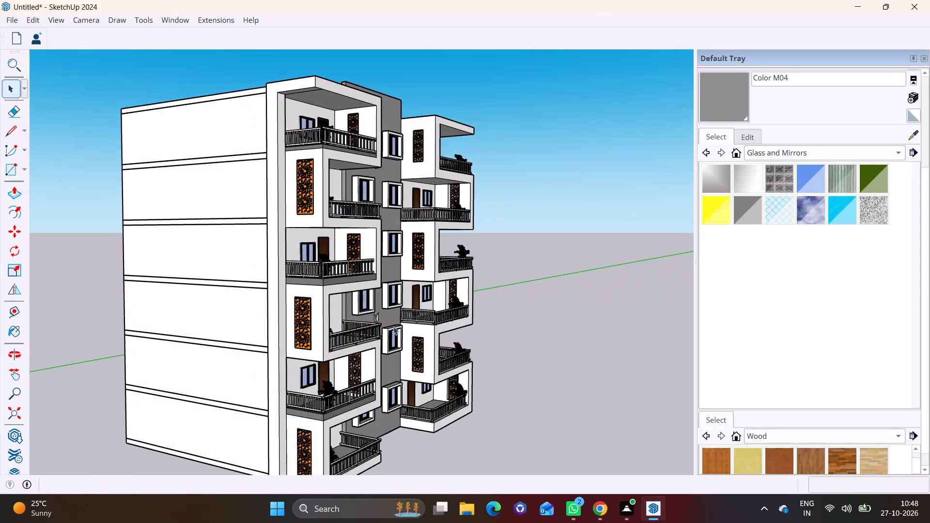
Draw a rectangle on the ground-floor side wall, starting at the wall's lower corner against the front pillar.
{"action": "scroll", "coordinate": [382, 328], "scroll_direction": "down", "scroll_amount": 3}
{"action": "middle_click_drag", "start_coordinate": [362, 333], "coordinate": [361, 294], "text": "shift"}
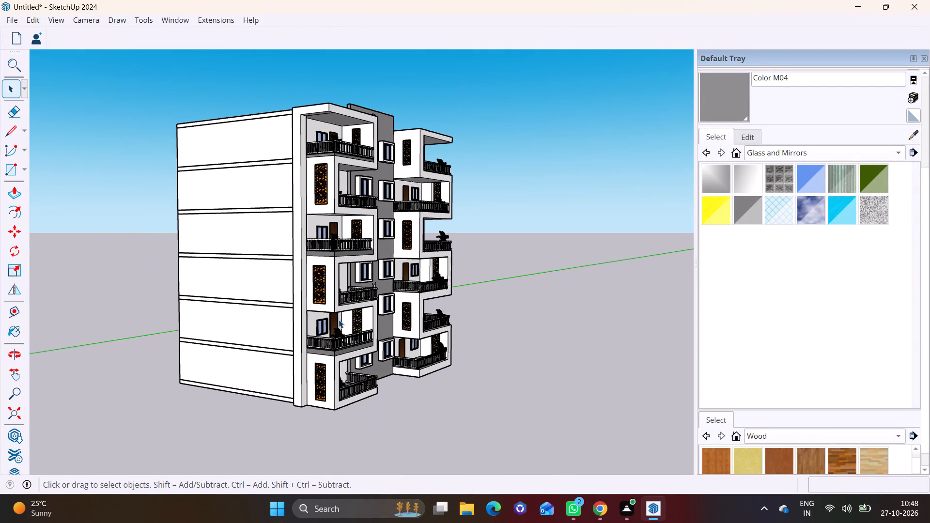
{"action": "middle_click_drag", "start_coordinate": [339, 320], "coordinate": [451, 311]}
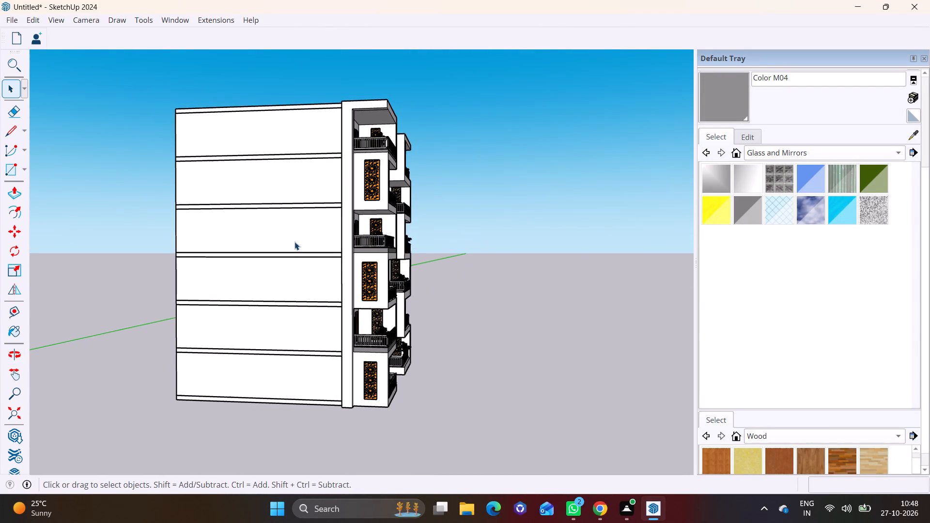
{"action": "left_click", "coordinate": [24, 167]}
{"action": "left_click", "coordinate": [37, 184]}
{"action": "scroll", "coordinate": [273, 362], "scroll_direction": "up", "scroll_amount": 9}
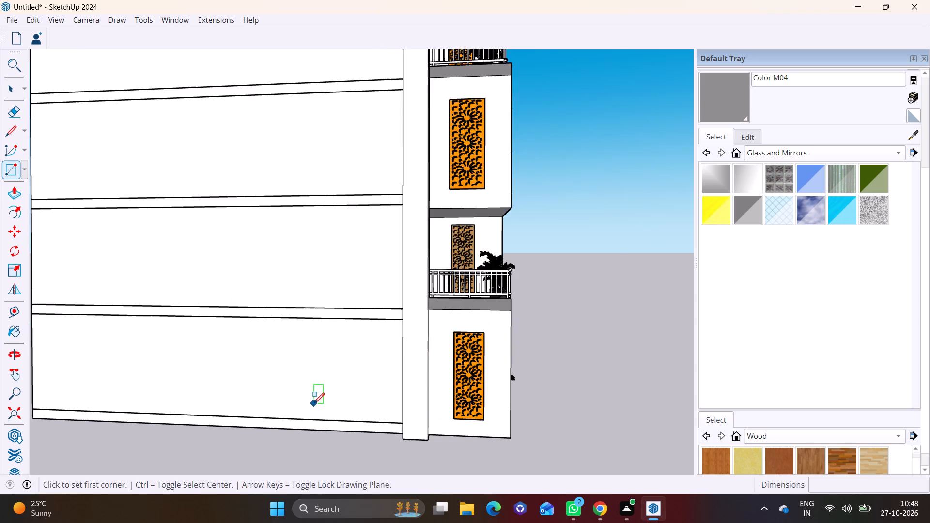
{"action": "scroll", "coordinate": [314, 403], "scroll_direction": "up", "scroll_amount": 3}
{"action": "middle_click_drag", "start_coordinate": [386, 403], "coordinate": [487, 411]}
{"action": "scroll", "coordinate": [538, 430], "scroll_direction": "up", "scroll_amount": 3}
{"action": "left_click", "coordinate": [565, 420]}
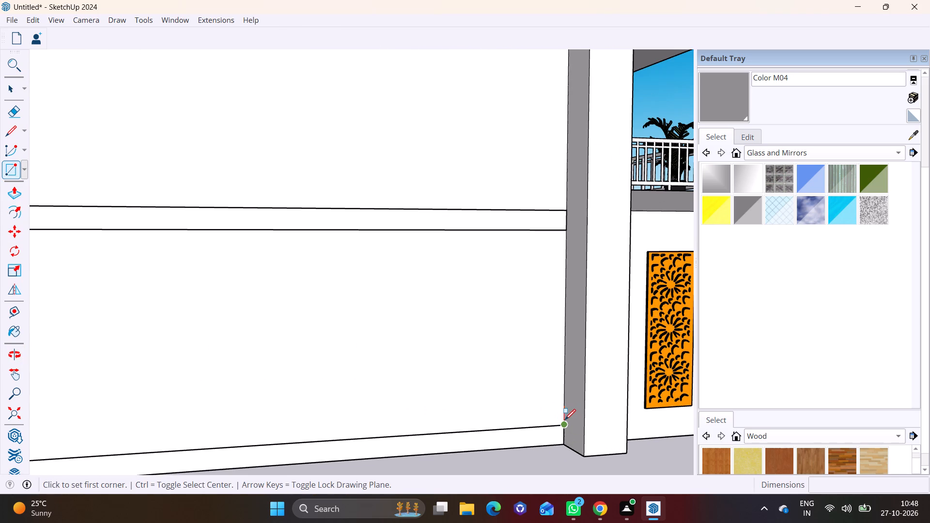
{"action": "left_click", "coordinate": [350, 329]}
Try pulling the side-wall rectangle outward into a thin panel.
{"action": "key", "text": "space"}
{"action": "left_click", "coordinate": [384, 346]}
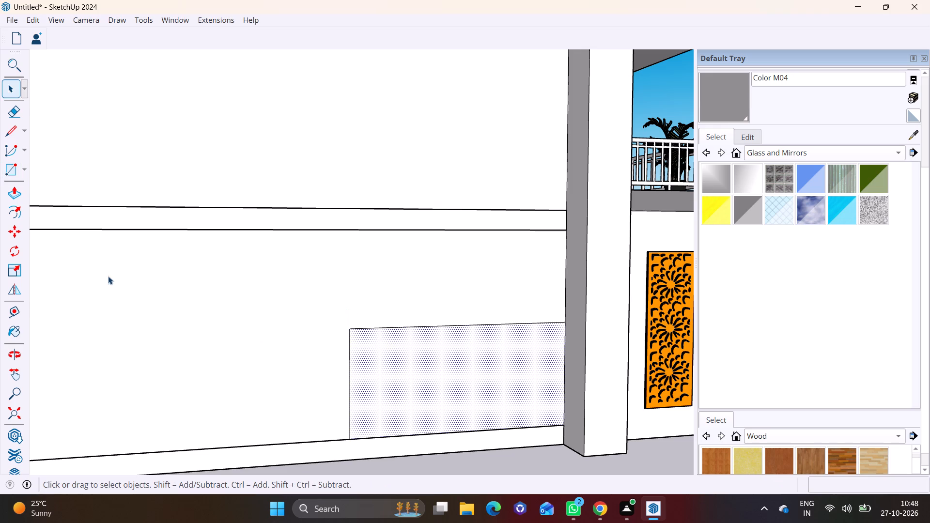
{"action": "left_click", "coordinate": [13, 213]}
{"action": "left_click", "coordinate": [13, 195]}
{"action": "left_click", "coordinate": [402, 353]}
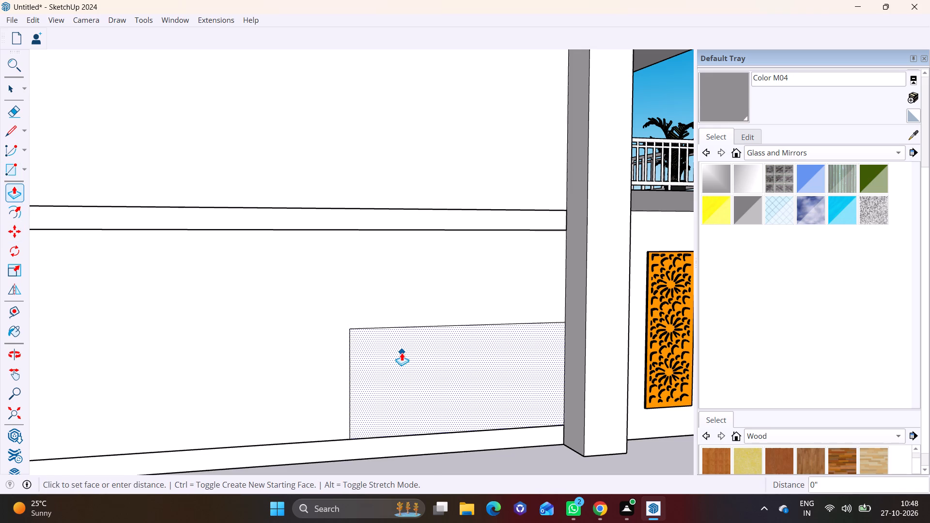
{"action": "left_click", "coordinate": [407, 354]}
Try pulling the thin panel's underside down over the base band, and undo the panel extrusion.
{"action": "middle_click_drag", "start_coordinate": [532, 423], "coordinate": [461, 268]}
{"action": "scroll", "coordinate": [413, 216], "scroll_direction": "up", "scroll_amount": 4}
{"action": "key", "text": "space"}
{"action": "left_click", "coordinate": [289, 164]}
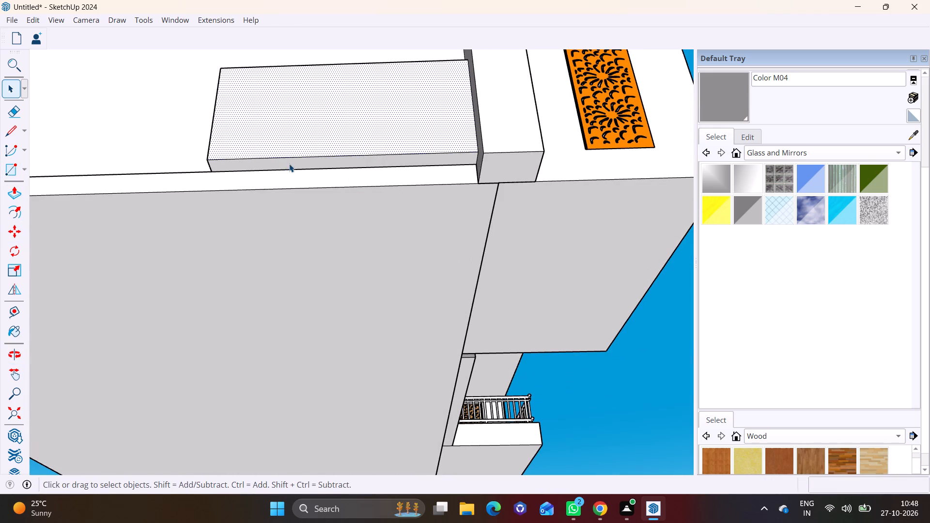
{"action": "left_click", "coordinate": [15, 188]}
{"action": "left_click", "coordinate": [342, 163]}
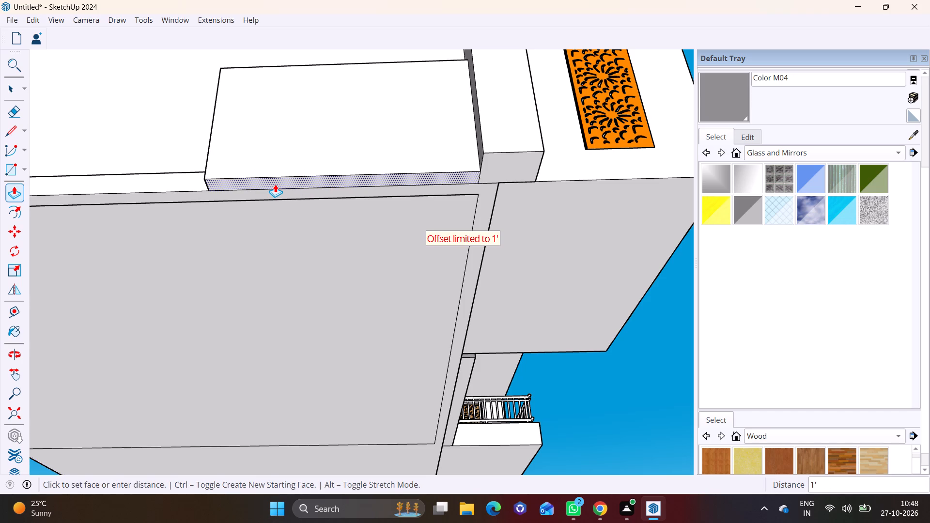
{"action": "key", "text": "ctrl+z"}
Extrude the side-wall rectangle outward by about 7 9/16" to form a raised panel.
{"action": "key", "text": "space"}
{"action": "left_click", "coordinate": [283, 143]}
{"action": "middle_click_drag", "start_coordinate": [287, 139], "coordinate": [294, 274]}
{"action": "left_click", "coordinate": [19, 189]}
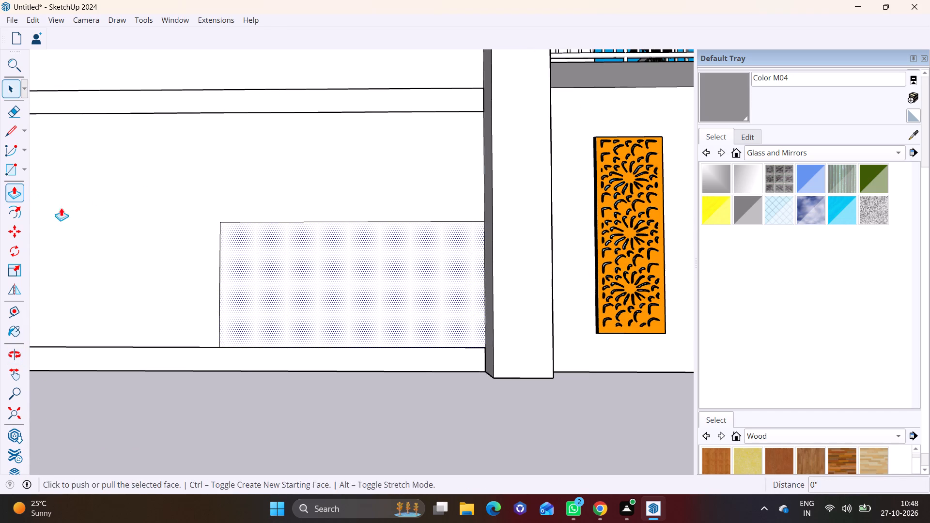
{"action": "middle_click_drag", "start_coordinate": [358, 308], "coordinate": [498, 326]}
{"action": "left_click", "coordinate": [420, 312]}
{"action": "left_click", "coordinate": [429, 311]}
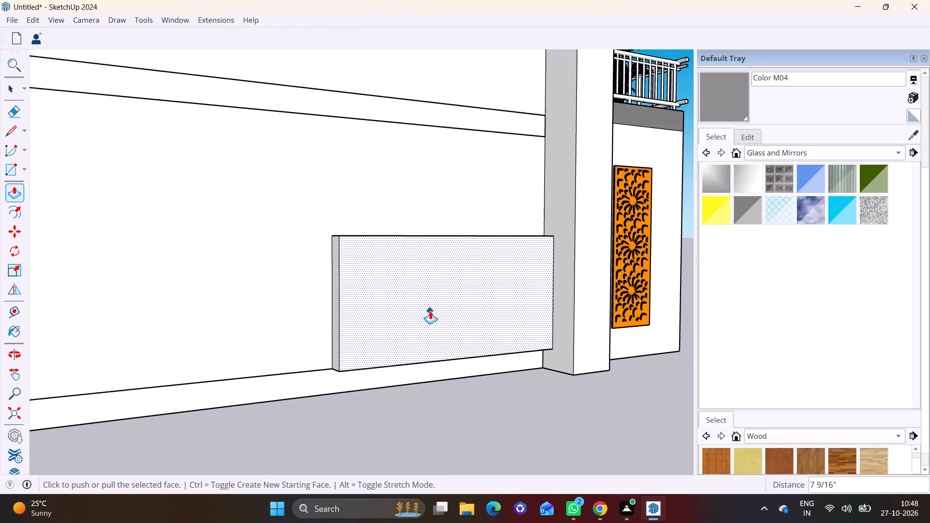
Extend the raised panel's underside down over the base band towards the bottom of the building.
{"action": "middle_click_drag", "start_coordinate": [488, 338], "coordinate": [407, 189]}
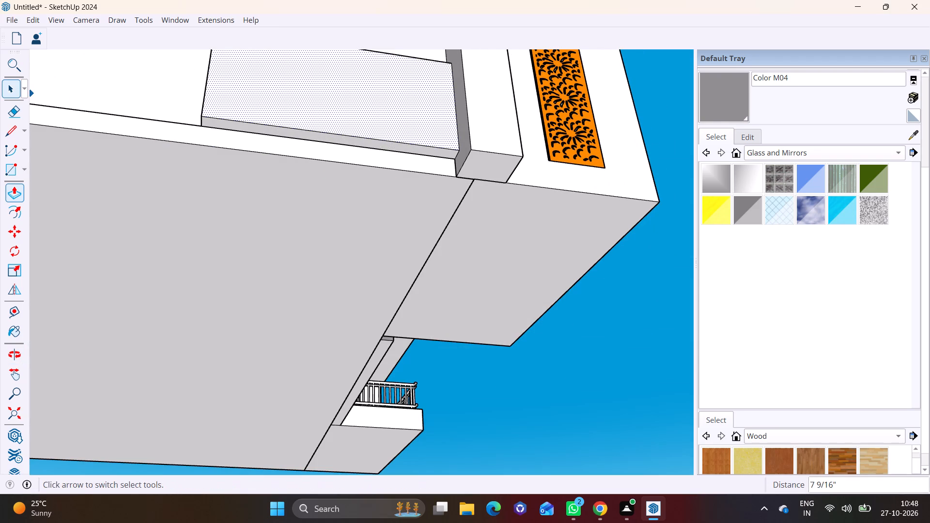
{"action": "left_click", "coordinate": [4, 90]}
{"action": "left_click", "coordinate": [265, 130]}
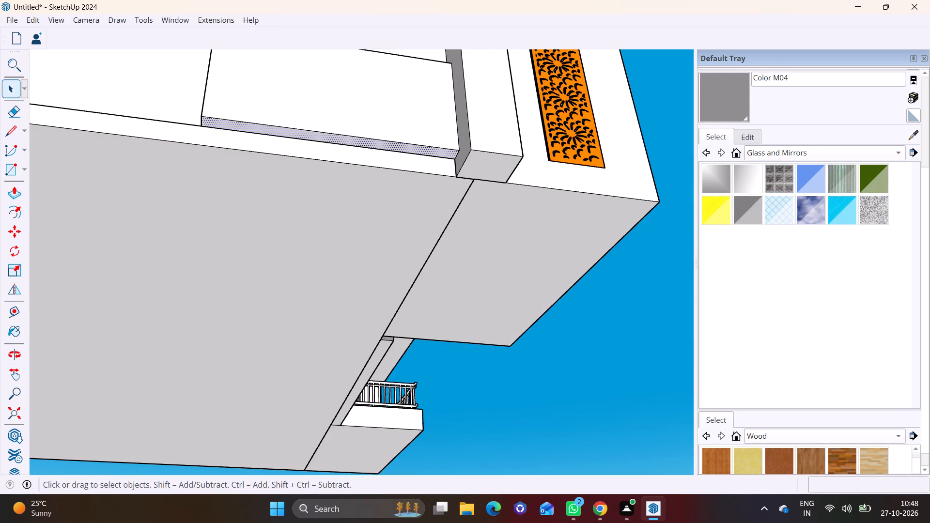
{"action": "left_click", "coordinate": [14, 187]}
{"action": "left_click", "coordinate": [244, 126]}
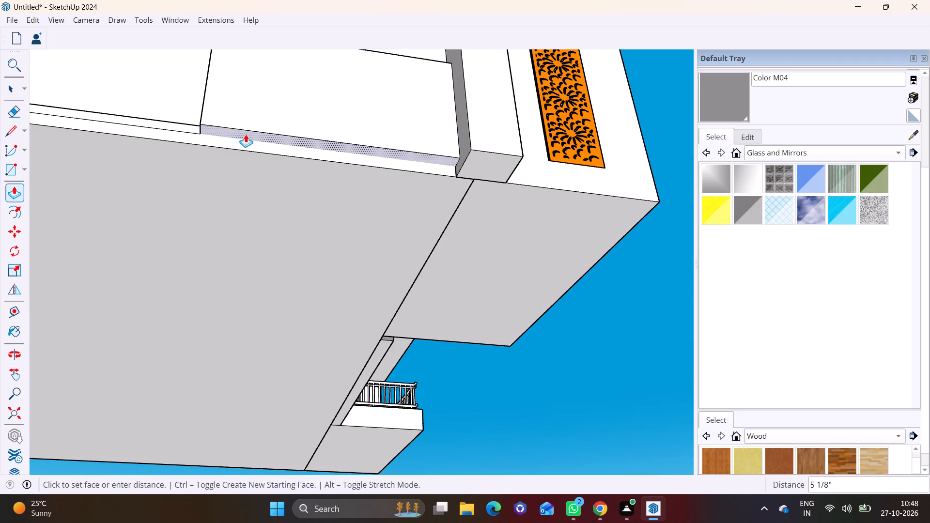
{"action": "left_click", "coordinate": [239, 149]}
Raise the panel's top face about 4' 8" to the first floor band, with a small extra pull of about 1 5/16".
{"action": "middle_click_drag", "start_coordinate": [313, 156], "coordinate": [227, 338]}
{"action": "scroll", "coordinate": [232, 308], "scroll_direction": "down", "scroll_amount": 8}
{"action": "middle_click_drag", "start_coordinate": [256, 298], "coordinate": [251, 419]}
{"action": "scroll", "coordinate": [241, 403], "scroll_direction": "up", "scroll_amount": 11}
{"action": "left_click", "coordinate": [13, 95]}
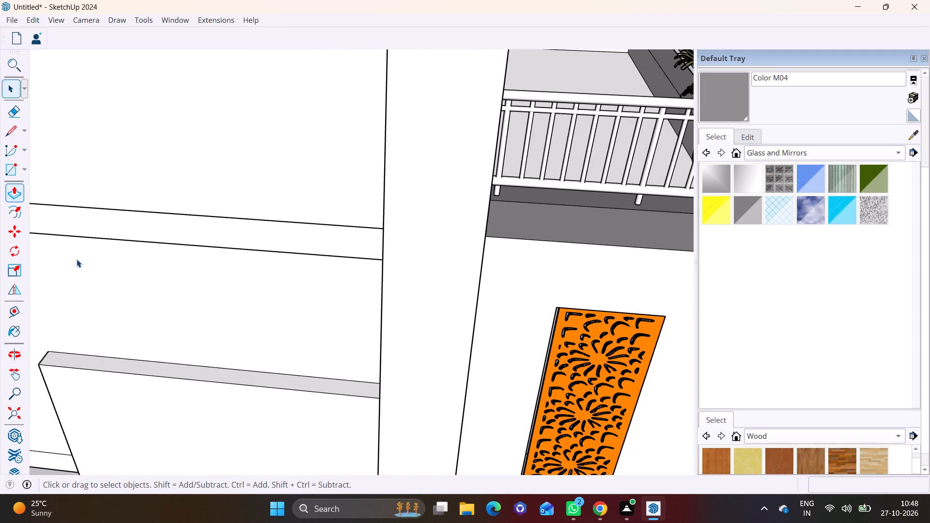
{"action": "left_click", "coordinate": [122, 369]}
{"action": "left_click", "coordinate": [15, 185]}
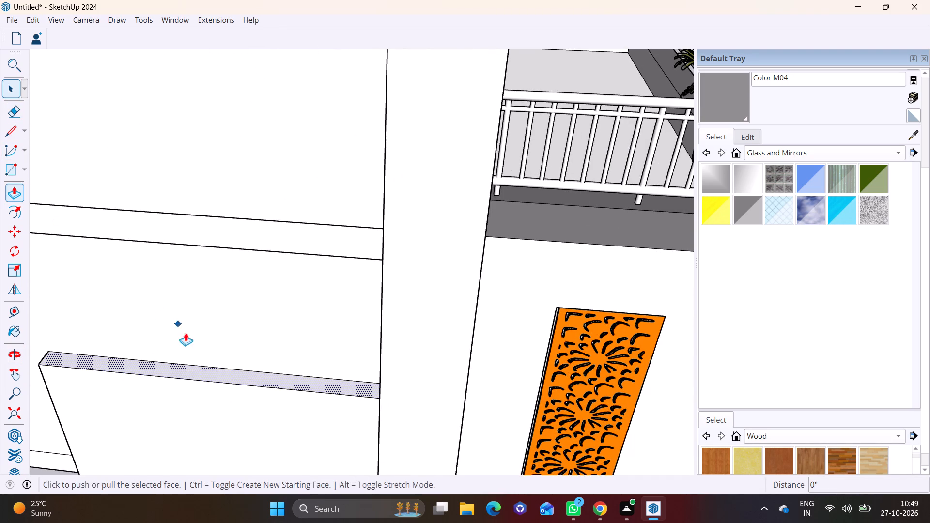
{"action": "left_click", "coordinate": [211, 372]}
{"action": "left_click", "coordinate": [235, 190]}
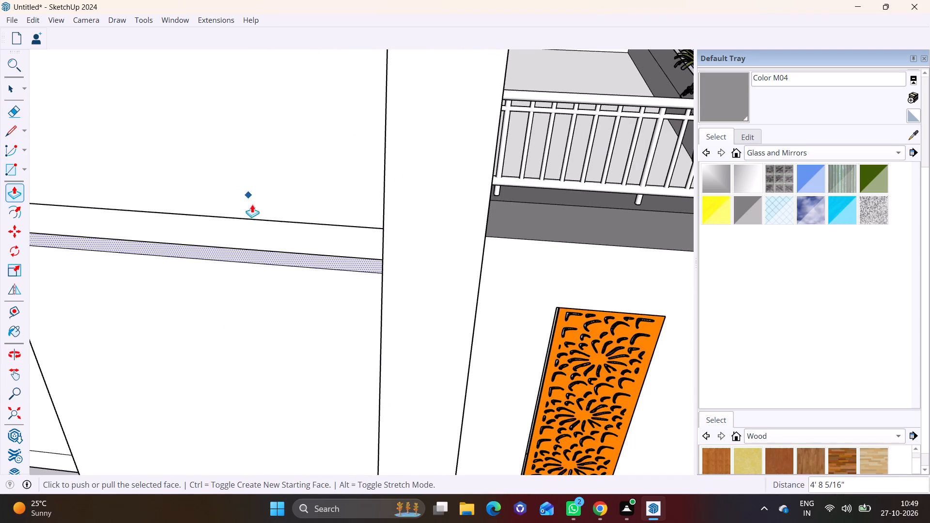
{"action": "left_click_drag", "start_coordinate": [260, 259], "coordinate": [260, 254]}
{"action": "left_click", "coordinate": [266, 254]}
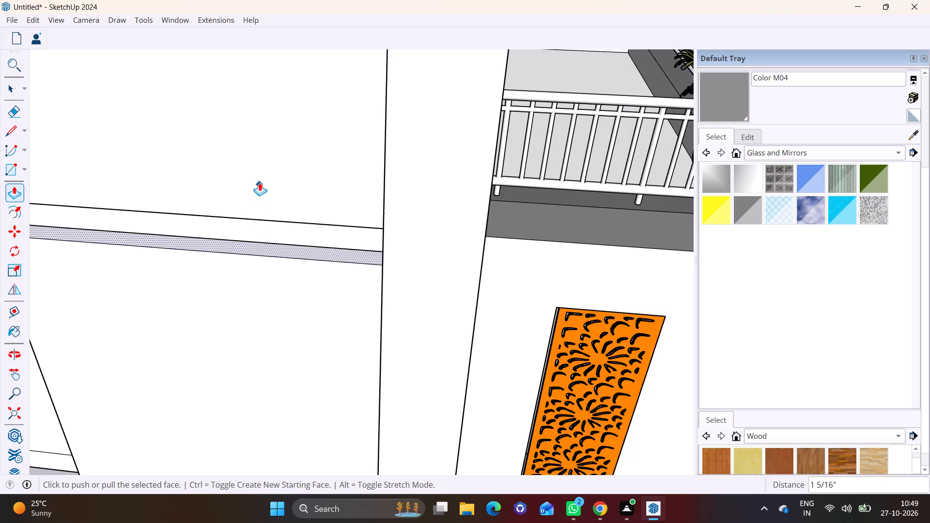
Continue pulling the panel's top face up the side wall over the lower storeys, past their floor bands.
{"action": "left_click_drag", "start_coordinate": [272, 251], "coordinate": [274, 128]}
{"action": "scroll", "coordinate": [274, 121], "scroll_direction": "down", "scroll_amount": 7}
{"action": "middle_click_drag", "start_coordinate": [276, 121], "coordinate": [337, 254], "text": "shift"}
{"action": "left_click_drag", "start_coordinate": [337, 257], "coordinate": [324, 42]}
{"action": "middle_click_drag", "start_coordinate": [303, 111], "coordinate": [305, 284], "text": "shift"}
{"action": "left_click_drag", "start_coordinate": [308, 298], "coordinate": [325, 77]}
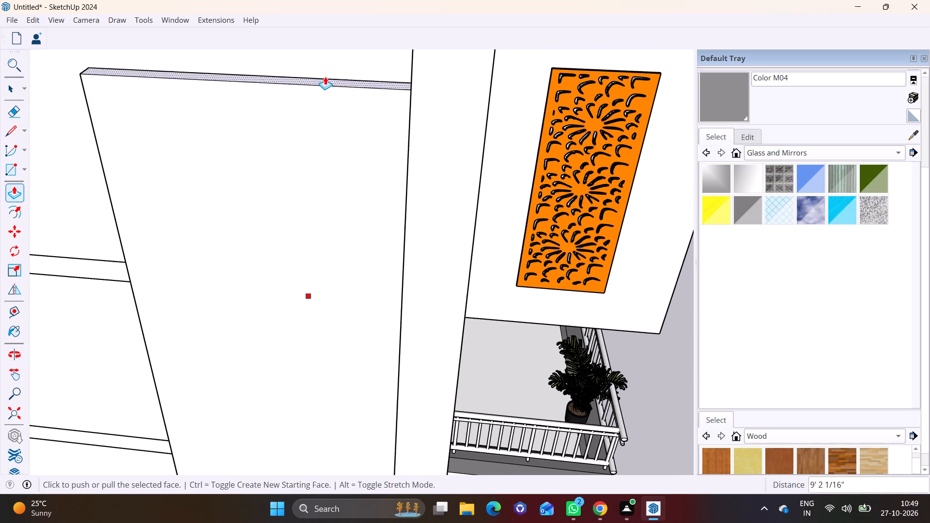
{"action": "middle_click_drag", "start_coordinate": [328, 86], "coordinate": [361, 323], "text": "shift"}
{"action": "left_click_drag", "start_coordinate": [350, 316], "coordinate": [364, 133]}
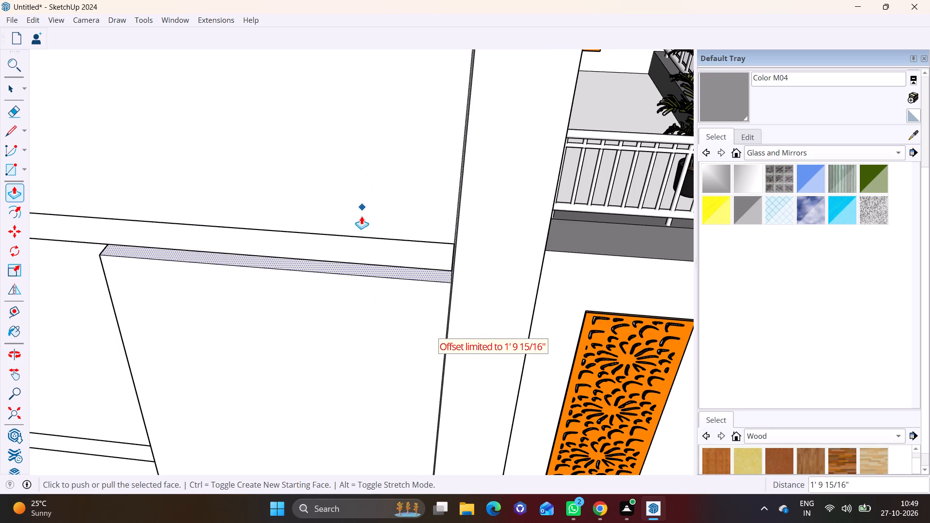
{"action": "left_click_drag", "start_coordinate": [348, 264], "coordinate": [374, 48]}
Pull the panel's top face further up the side wall through the upper storeys.
{"action": "scroll", "coordinate": [372, 67], "scroll_direction": "down", "scroll_amount": 3}
{"action": "middle_click_drag", "start_coordinate": [379, 119], "coordinate": [356, 318], "text": "shift"}
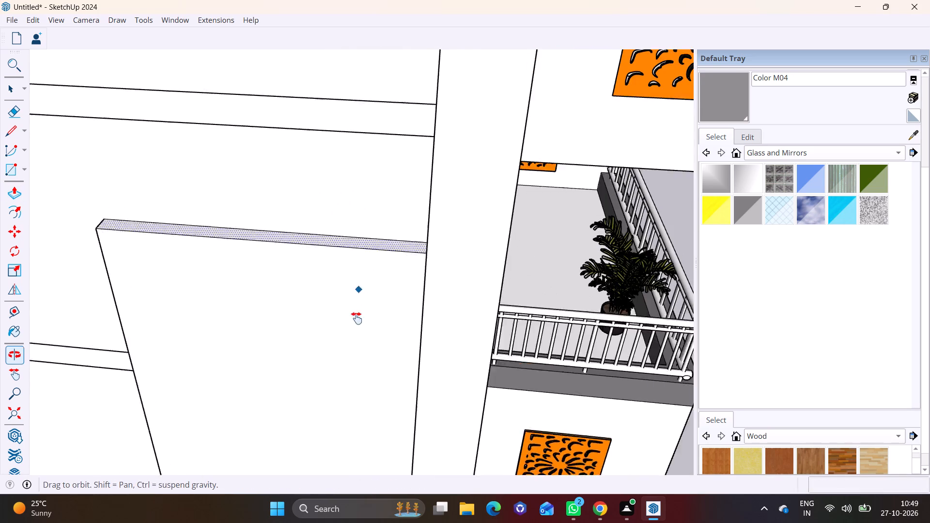
{"action": "middle_click_drag", "start_coordinate": [356, 318], "coordinate": [348, 350], "text": "shift"}
{"action": "left_click_drag", "start_coordinate": [355, 301], "coordinate": [345, 82]}
{"action": "middle_click_drag", "start_coordinate": [344, 149], "coordinate": [361, 292], "text": "shift"}
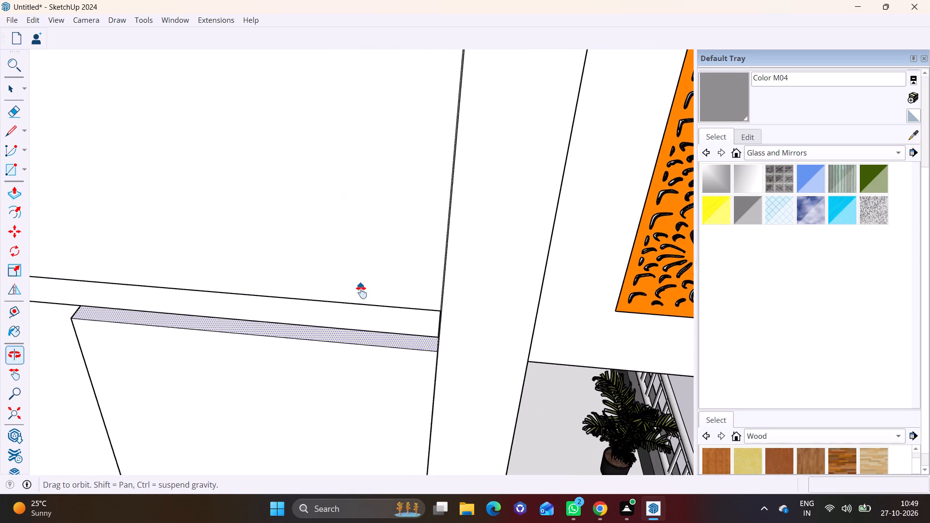
{"action": "middle_click_drag", "start_coordinate": [361, 292], "coordinate": [362, 297], "text": "shift"}
{"action": "left_click_drag", "start_coordinate": [353, 339], "coordinate": [385, 106]}
{"action": "scroll", "coordinate": [393, 108], "scroll_direction": "down", "scroll_amount": 8}
{"action": "middle_click_drag", "start_coordinate": [396, 112], "coordinate": [392, 144], "text": "shift"}
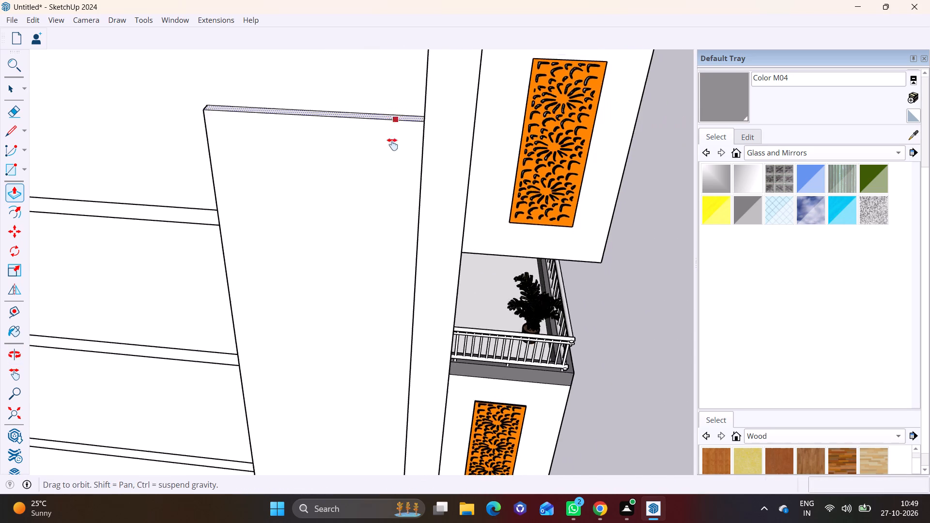
{"action": "middle_click_drag", "start_coordinate": [392, 144], "coordinate": [379, 328], "text": "shift"}
{"action": "left_click_drag", "start_coordinate": [361, 323], "coordinate": [392, 113]}
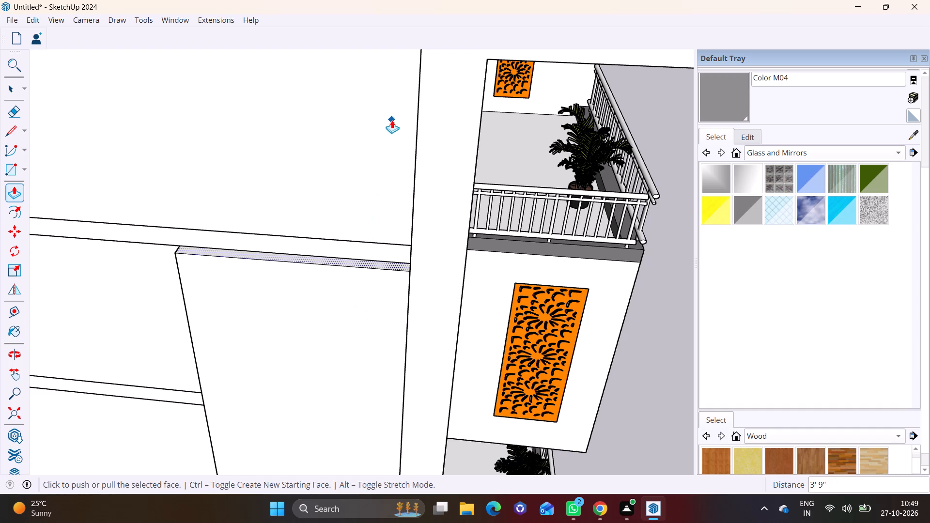
Pull the panel's top face up past the top storey to the roof, and extend it about 3" above the roof edge.
{"action": "scroll", "coordinate": [392, 132], "scroll_direction": "down", "scroll_amount": 1}
{"action": "scroll", "coordinate": [389, 197], "scroll_direction": "down", "scroll_amount": 1, "text": "shift"}
{"action": "middle_click_drag", "start_coordinate": [388, 202], "coordinate": [381, 259], "text": "shift"}
{"action": "left_click_drag", "start_coordinate": [364, 303], "coordinate": [370, 232]}
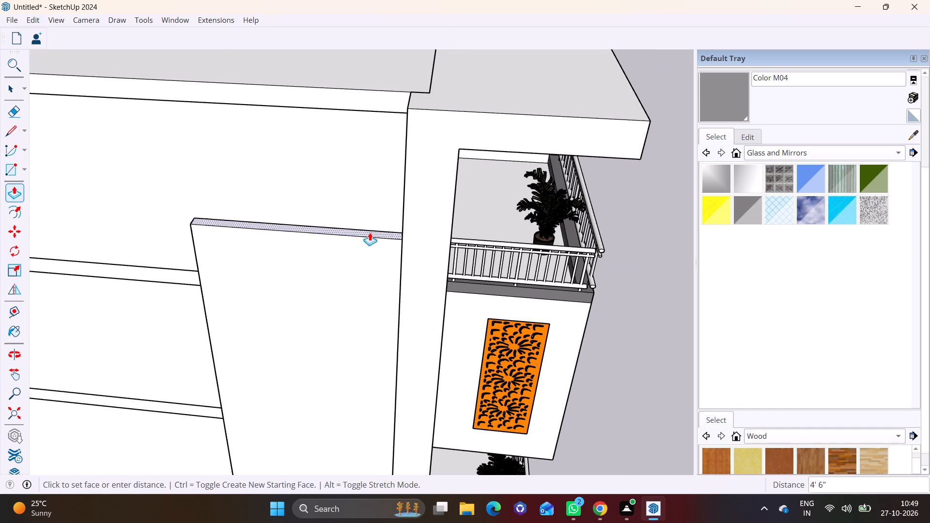
{"action": "left_click_drag", "start_coordinate": [370, 232], "coordinate": [379, 94]}
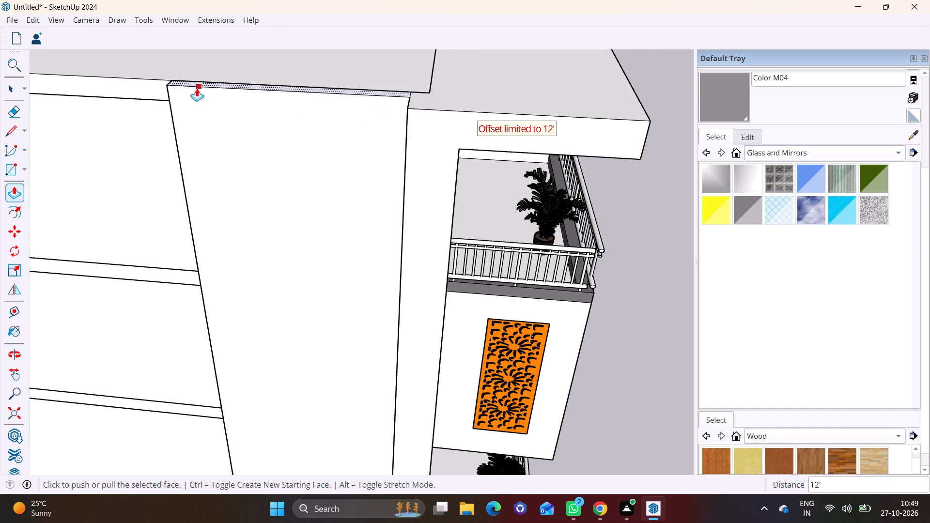
{"action": "left_click", "coordinate": [157, 85]}
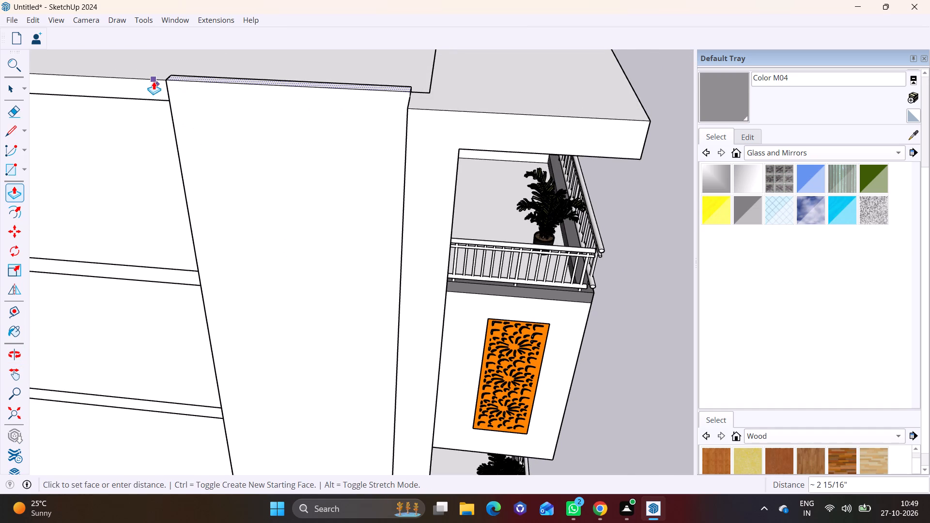
{"action": "left_click", "coordinate": [154, 81]}
Inspect the full-height side panel from above, from the side and from the building's front corner.
{"action": "scroll", "coordinate": [286, 146], "scroll_direction": "down", "scroll_amount": 3}
{"action": "middle_click_drag", "start_coordinate": [290, 169], "coordinate": [364, 255]}
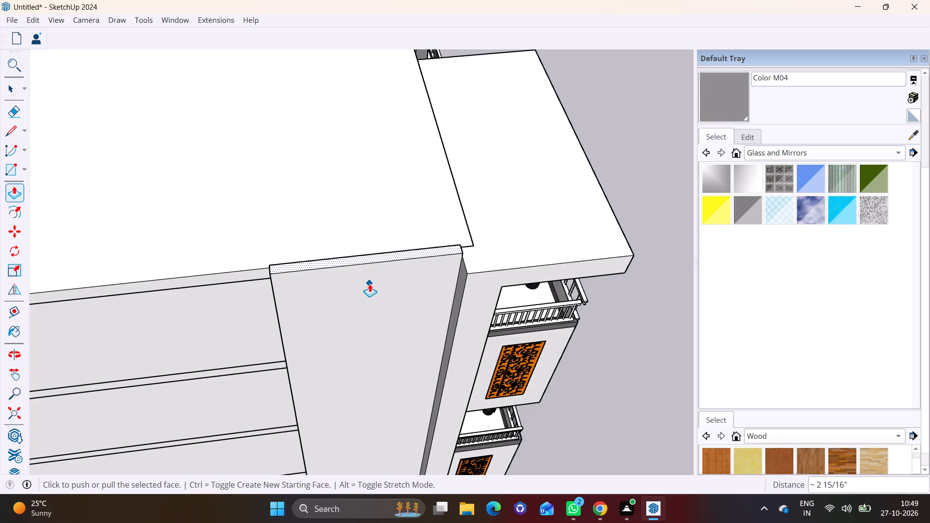
{"action": "middle_click_drag", "start_coordinate": [369, 279], "coordinate": [434, 87]}
{"action": "scroll", "coordinate": [386, 285], "scroll_direction": "down", "scroll_amount": 5}
{"action": "middle_click_drag", "start_coordinate": [372, 299], "coordinate": [328, 171]}
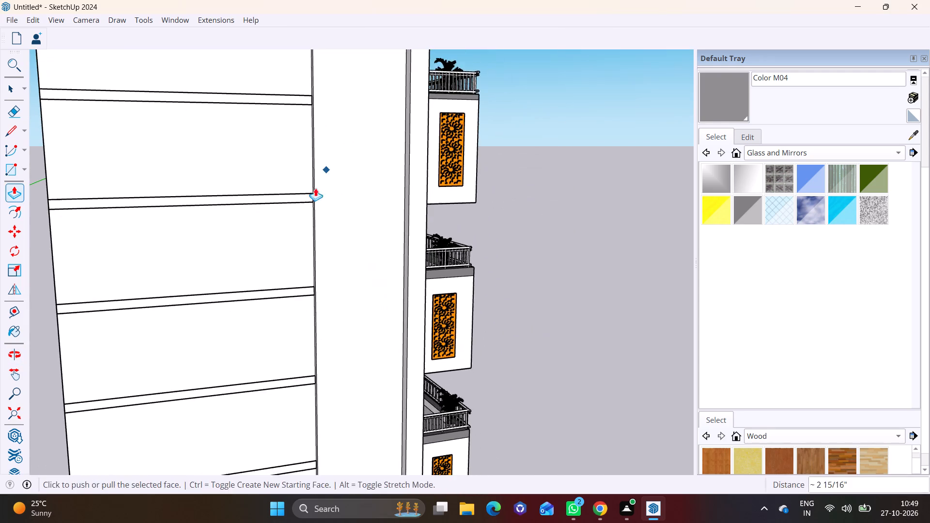
{"action": "middle_click_drag", "start_coordinate": [368, 298], "coordinate": [131, 274]}
{"action": "scroll", "coordinate": [152, 279], "scroll_direction": "down", "scroll_amount": 3}
{"action": "middle_click_drag", "start_coordinate": [198, 283], "coordinate": [223, 298], "text": "shift"}
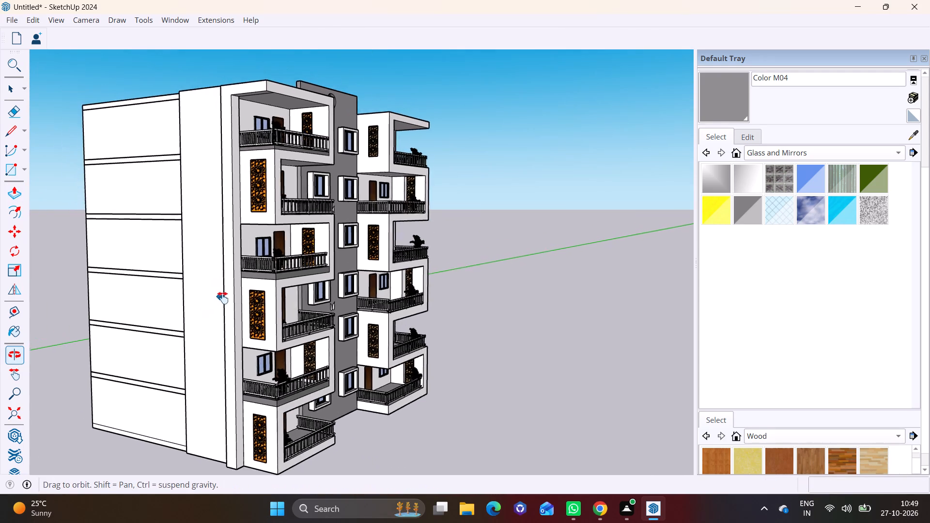
{"action": "middle_click_drag", "start_coordinate": [223, 298], "coordinate": [281, 327], "text": "shift"}
{"action": "scroll", "coordinate": [230, 298], "scroll_direction": "down", "scroll_amount": 1}
{"action": "middle_click_drag", "start_coordinate": [236, 301], "coordinate": [246, 302], "text": "shift"}
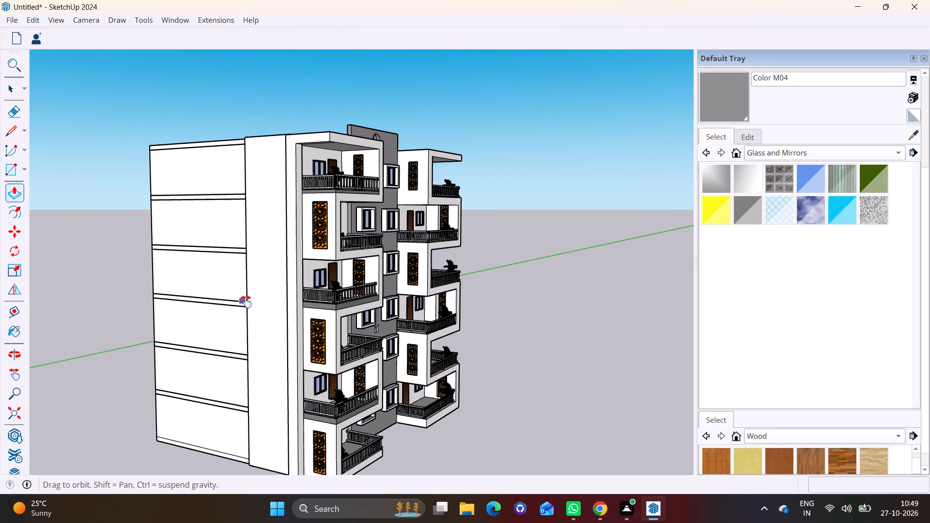
{"action": "middle_click_drag", "start_coordinate": [246, 302], "coordinate": [277, 302], "text": "shift"}
{"action": "middle_click_drag", "start_coordinate": [293, 338], "coordinate": [374, 326]}
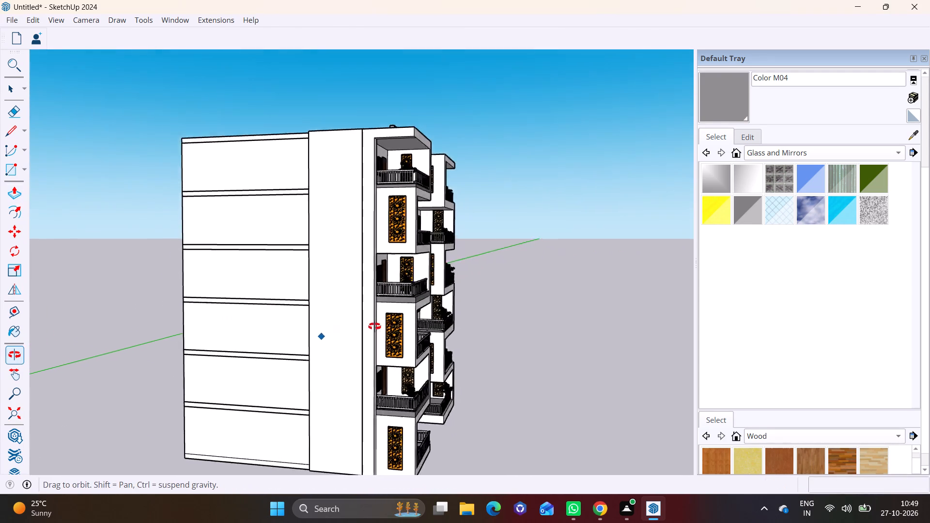
{"action": "middle_click_drag", "start_coordinate": [374, 326], "coordinate": [317, 335]}
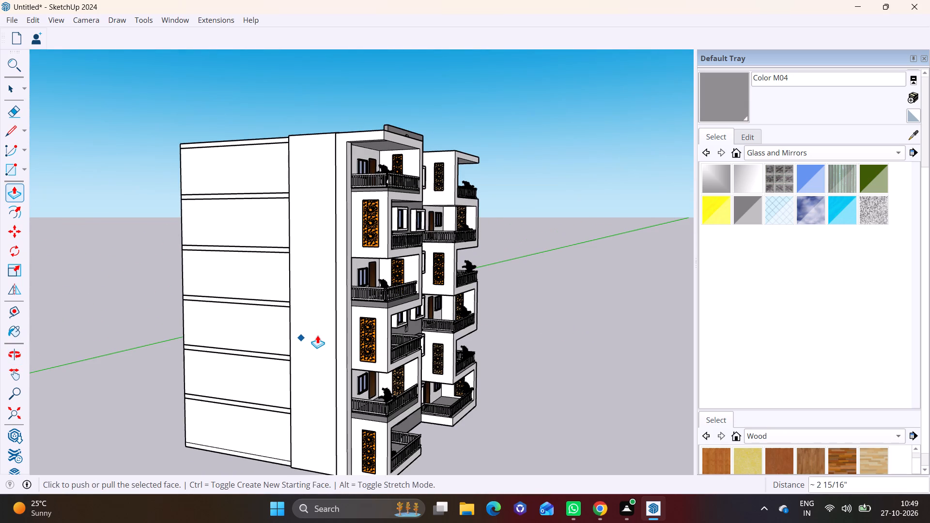
{"action": "scroll", "coordinate": [317, 335], "scroll_direction": "down", "scroll_amount": 1}
{"action": "scroll", "coordinate": [309, 338], "scroll_direction": "up", "scroll_amount": 5}
Widen the full-height side panel by pulling its narrow rear side face out 1' 9" along the wall.
{"action": "middle_click_drag", "start_coordinate": [334, 348], "coordinate": [585, 342]}
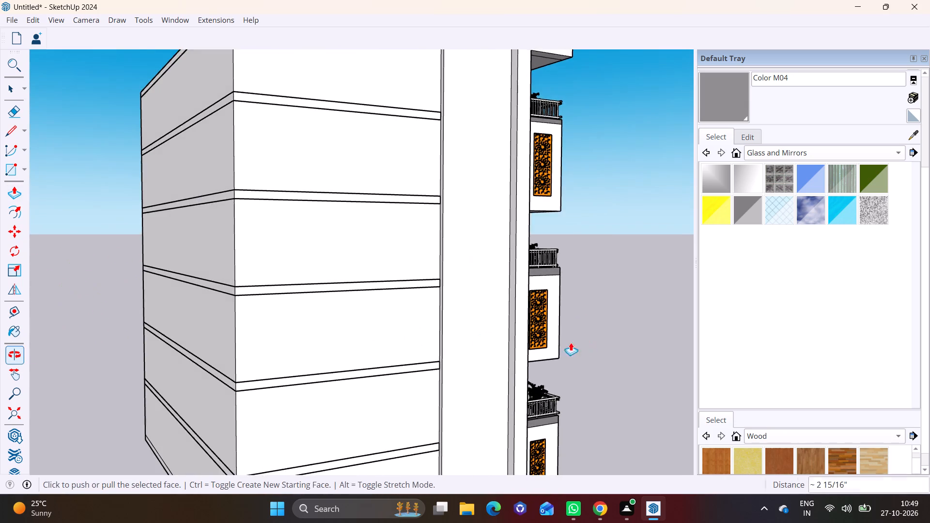
{"action": "scroll", "coordinate": [375, 342], "scroll_direction": "up", "scroll_amount": 6}
{"action": "key", "text": "space"}
{"action": "left_click", "coordinate": [487, 329]}
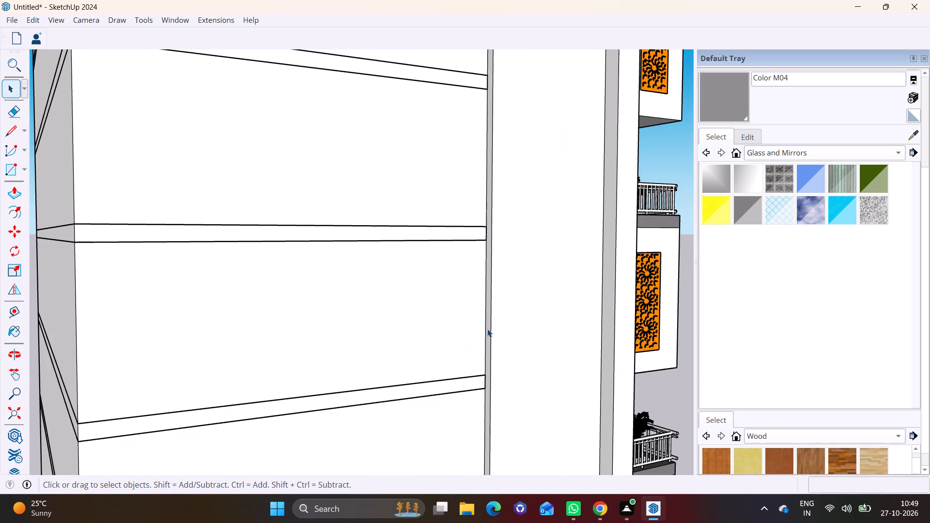
{"action": "left_click", "coordinate": [18, 200]}
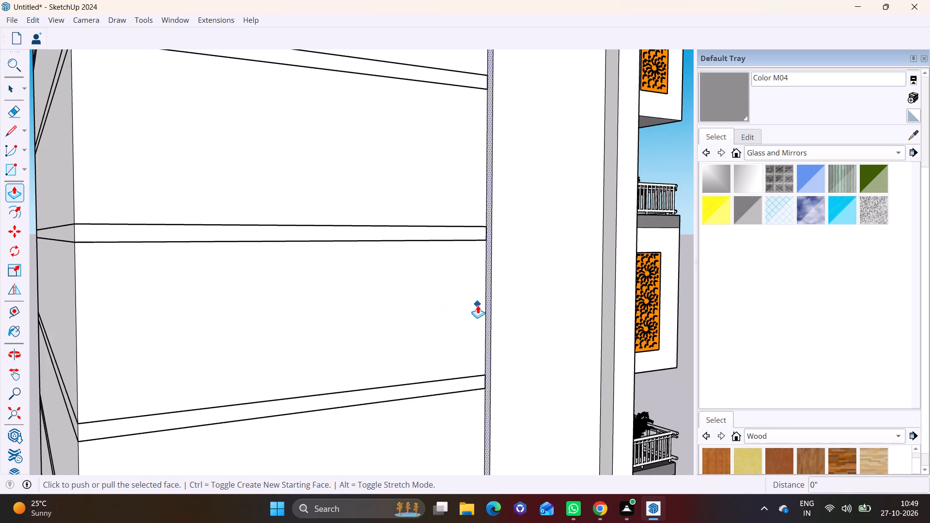
{"action": "left_click", "coordinate": [488, 300]}
{"action": "left_click", "coordinate": [472, 303]}
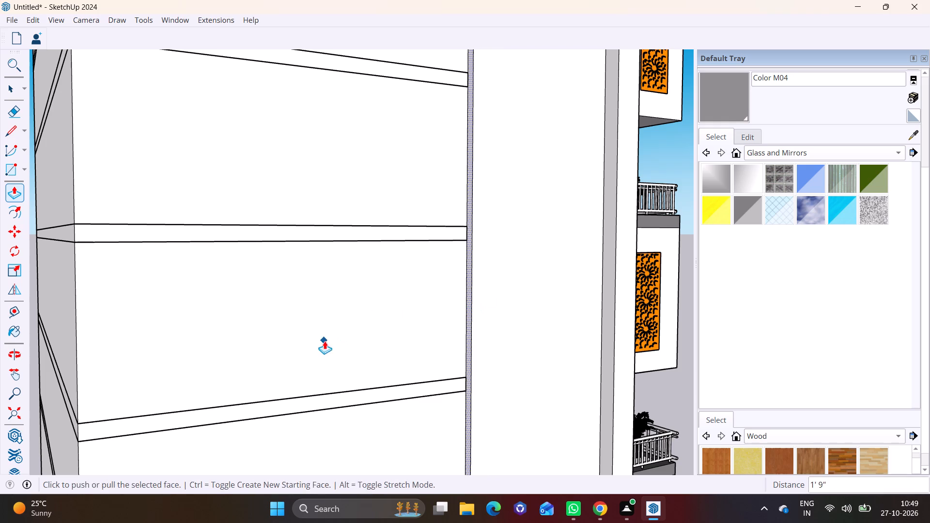
{"action": "key", "text": "space"}
Draw a landscape rectangle near the top of the side panel, level with the top storey, as a window surround outline.
{"action": "scroll", "coordinate": [340, 352], "scroll_direction": "down", "scroll_amount": 8}
{"action": "middle_click_drag", "start_coordinate": [344, 360], "coordinate": [222, 363]}
{"action": "scroll", "coordinate": [288, 347], "scroll_direction": "down", "scroll_amount": 5}
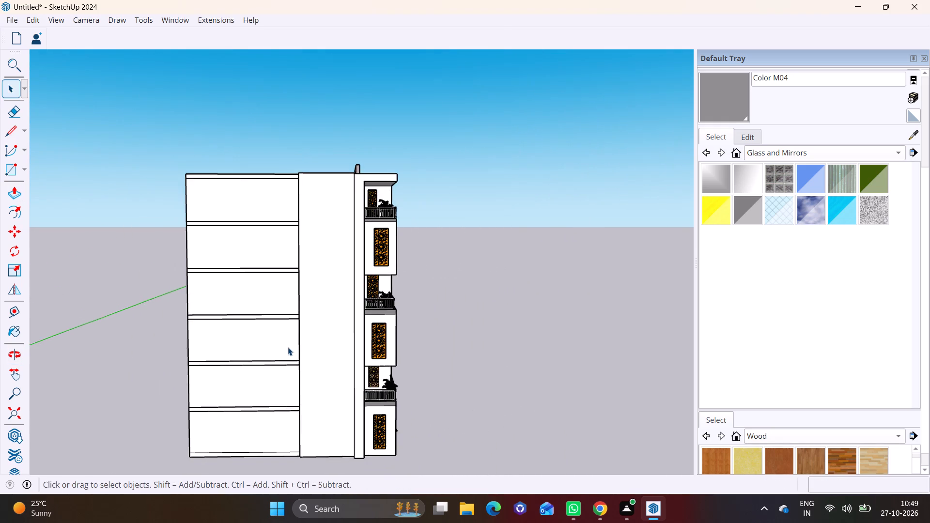
{"action": "middle_click_drag", "start_coordinate": [288, 347], "coordinate": [117, 375], "text": "shift"}
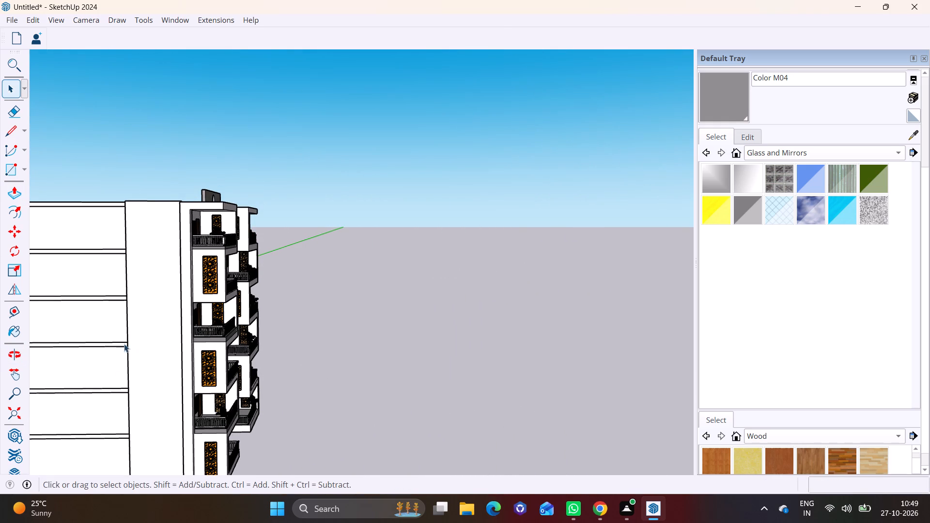
{"action": "scroll", "coordinate": [118, 284], "scroll_direction": "up", "scroll_amount": 9}
{"action": "middle_click_drag", "start_coordinate": [186, 338], "coordinate": [253, 438], "text": "shift"}
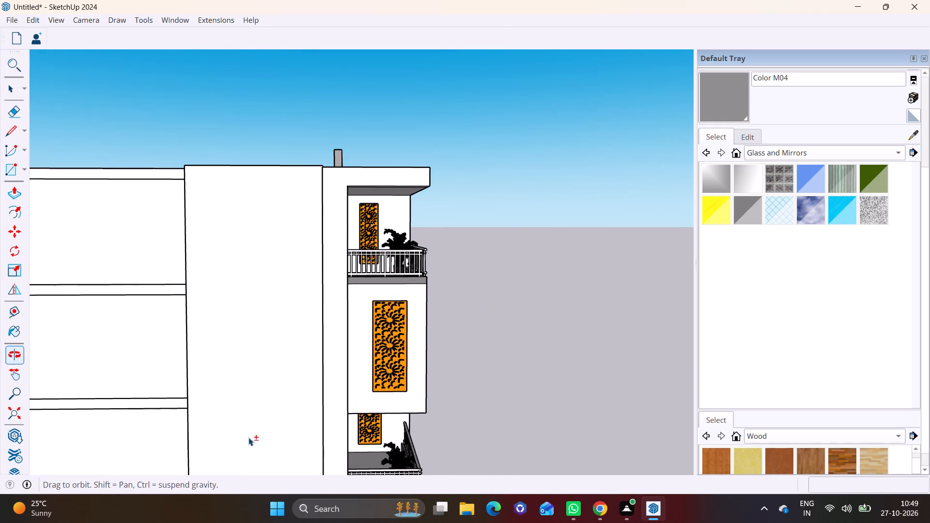
{"action": "left_click", "coordinate": [26, 166]}
{"action": "left_click", "coordinate": [36, 187]}
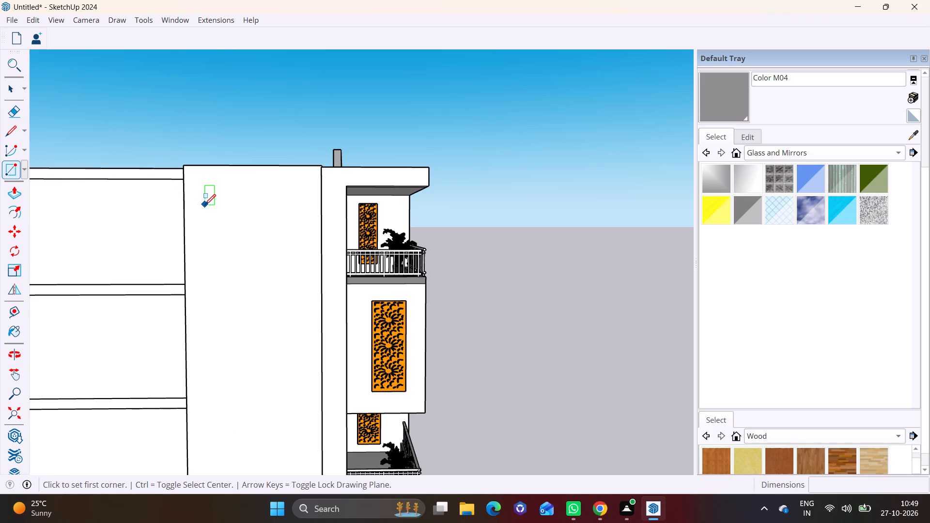
{"action": "scroll", "coordinate": [205, 205], "scroll_direction": "up", "scroll_amount": 3}
{"action": "left_click", "coordinate": [208, 179]}
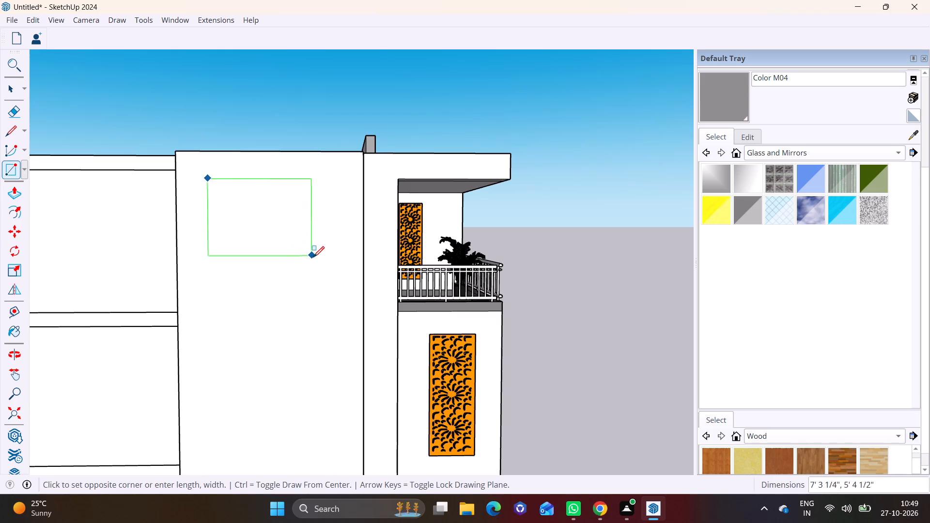
{"action": "left_click", "coordinate": [327, 270]}
{"action": "key", "text": "space"}
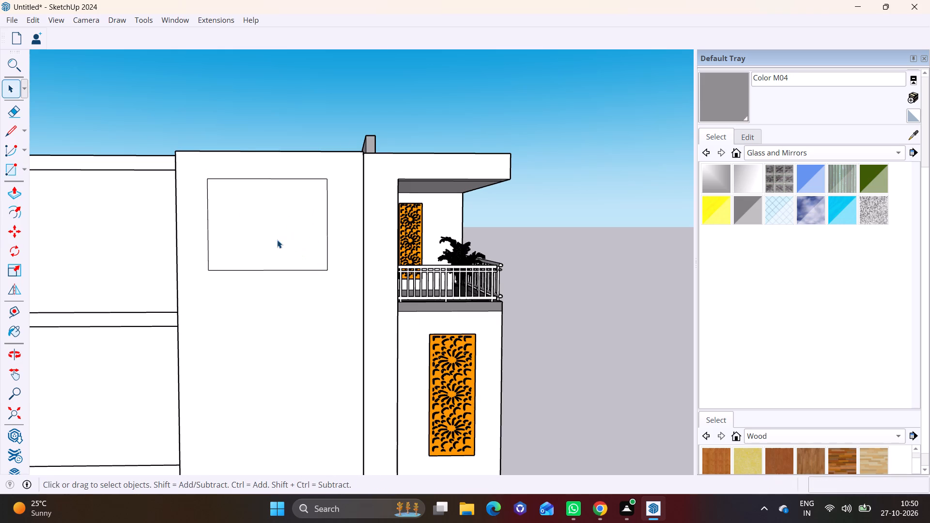
Make the new rectangle on the side panel, face and edges together, into a group.
{"action": "left_click", "coordinate": [277, 240]}
{"action": "double_click", "coordinate": [252, 218]}
{"action": "right_click", "coordinate": [252, 218]}
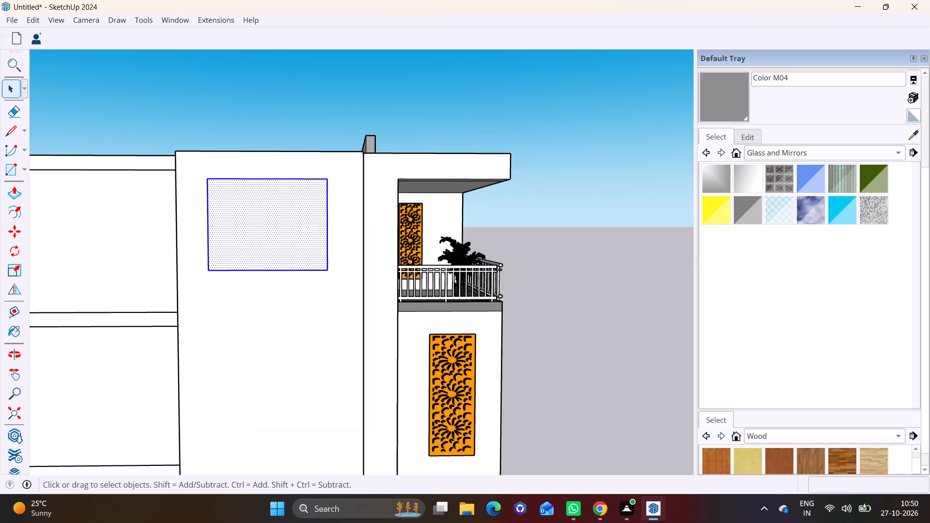
{"action": "left_click", "coordinate": [300, 332]}
Inside the rectangle's group, offset its outline inward by about 10 3/4" to form a frame border.
{"action": "triple_click", "coordinate": [273, 243]}
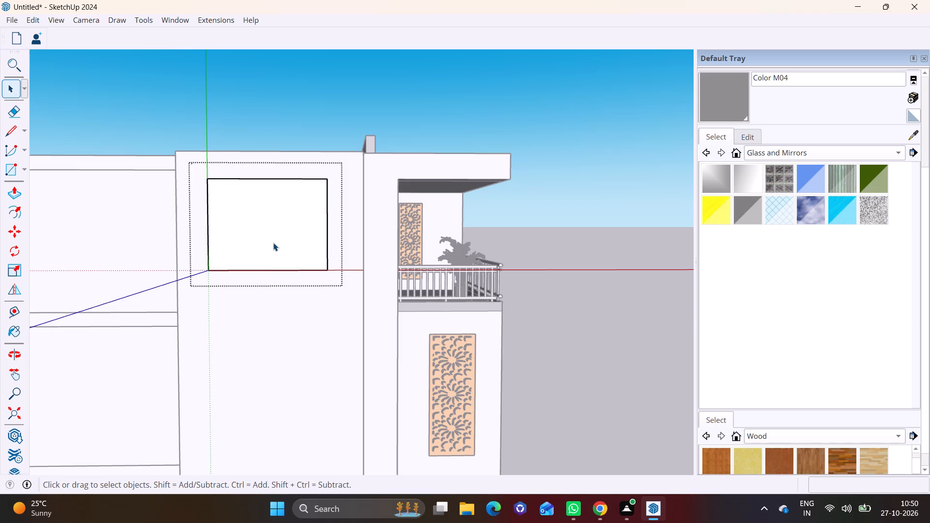
{"action": "left_click", "coordinate": [19, 192]}
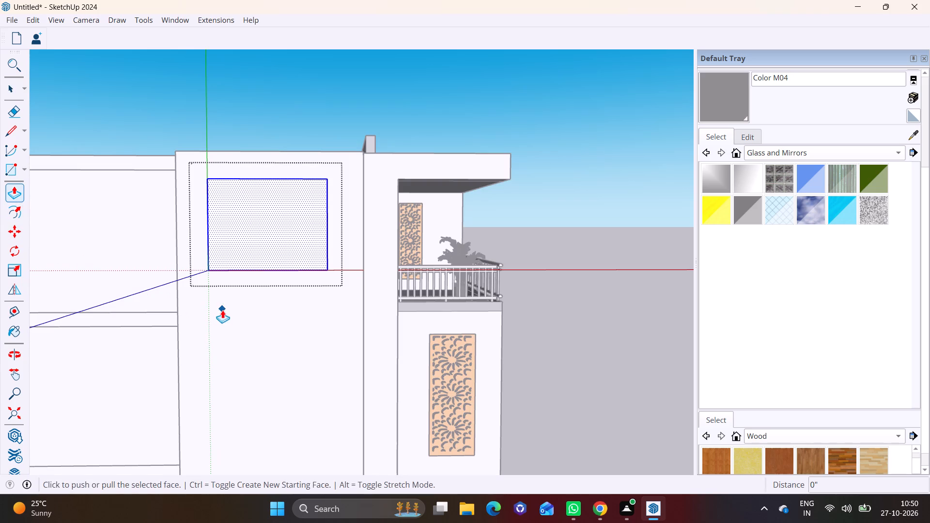
{"action": "middle_click_drag", "start_coordinate": [222, 310], "coordinate": [208, 317]}
{"action": "left_click", "coordinate": [22, 213]}
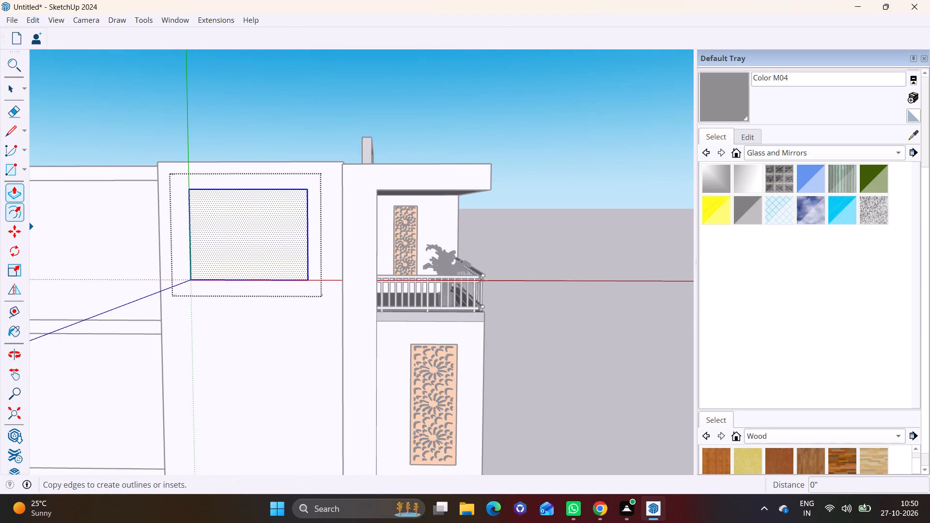
{"action": "left_click", "coordinate": [265, 247]}
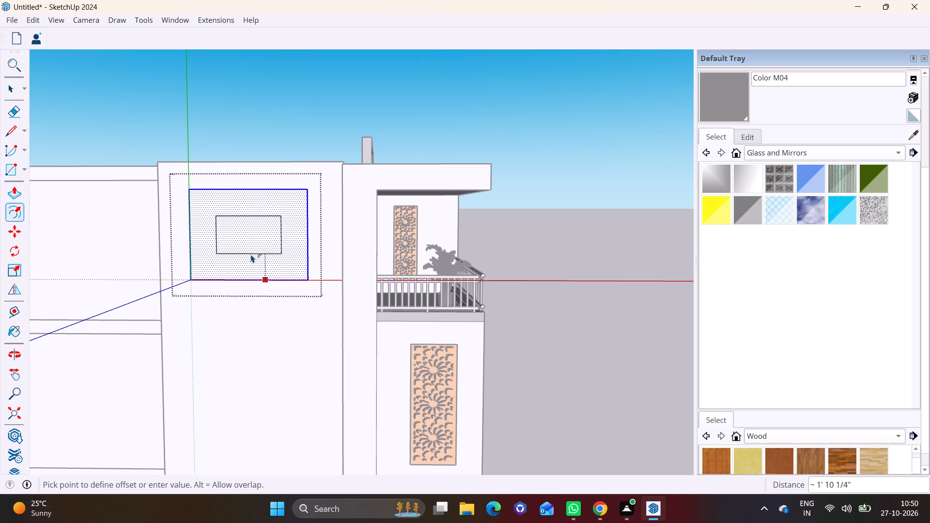
{"action": "left_click", "coordinate": [227, 267]}
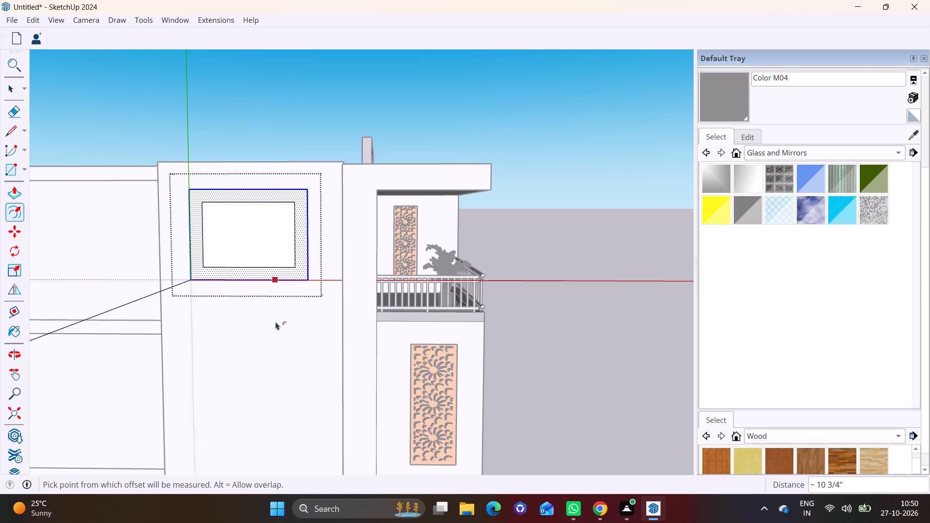
{"action": "key", "text": "space"}
{"action": "left_click", "coordinate": [276, 325]}
Inside the group, extrude the border face 11 13/16" outward from the side panel to form a projecting window frame.
{"action": "middle_click_drag", "start_coordinate": [275, 304], "coordinate": [149, 348]}
{"action": "scroll", "coordinate": [116, 303], "scroll_direction": "up", "scroll_amount": 5}
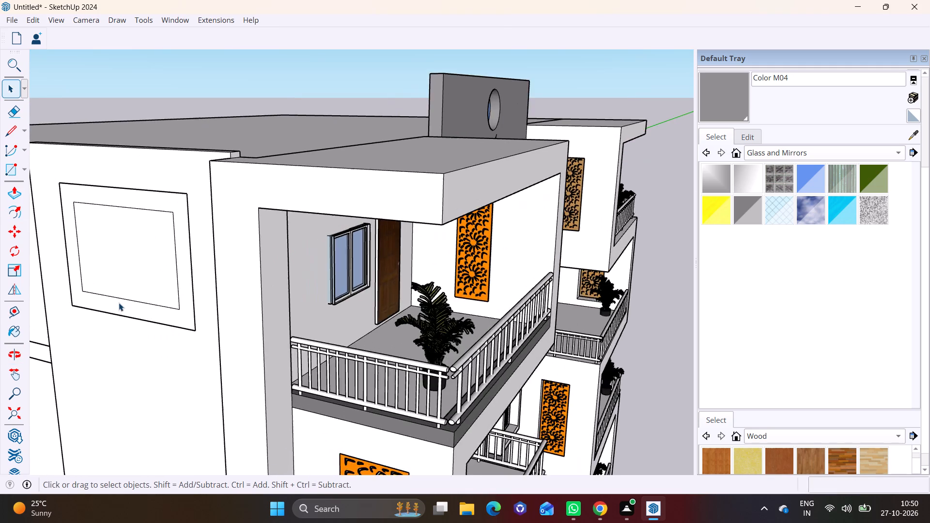
{"action": "middle_click_drag", "start_coordinate": [157, 288], "coordinate": [273, 295], "text": "shift"}
{"action": "left_click", "coordinate": [289, 325]}
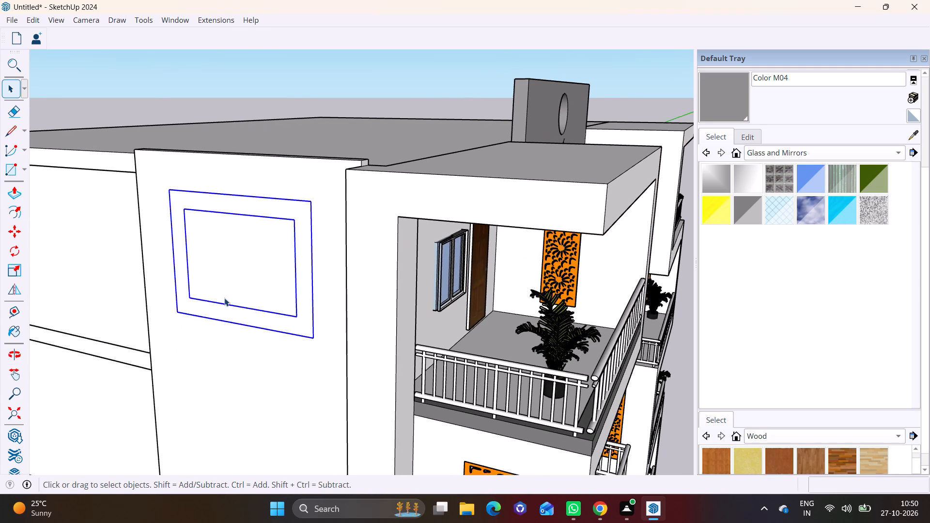
{"action": "triple_click", "coordinate": [224, 309]}
{"action": "left_click", "coordinate": [223, 311]}
{"action": "left_click", "coordinate": [216, 313]}
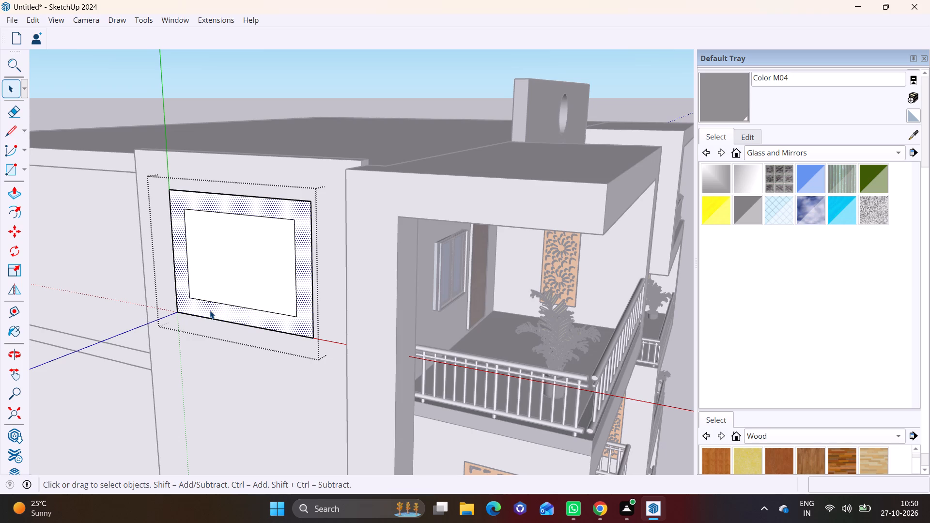
{"action": "left_click", "coordinate": [19, 193]}
{"action": "left_click", "coordinate": [305, 322]}
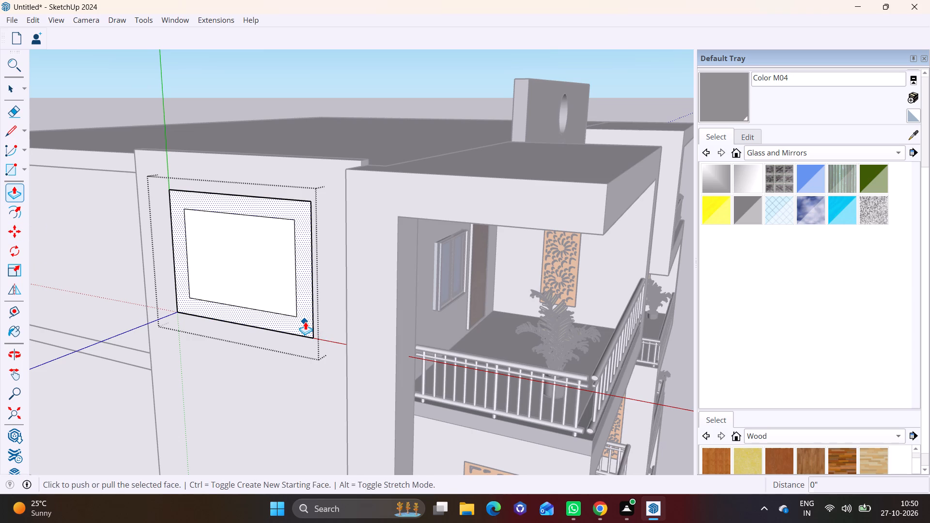
{"action": "left_click", "coordinate": [292, 326]}
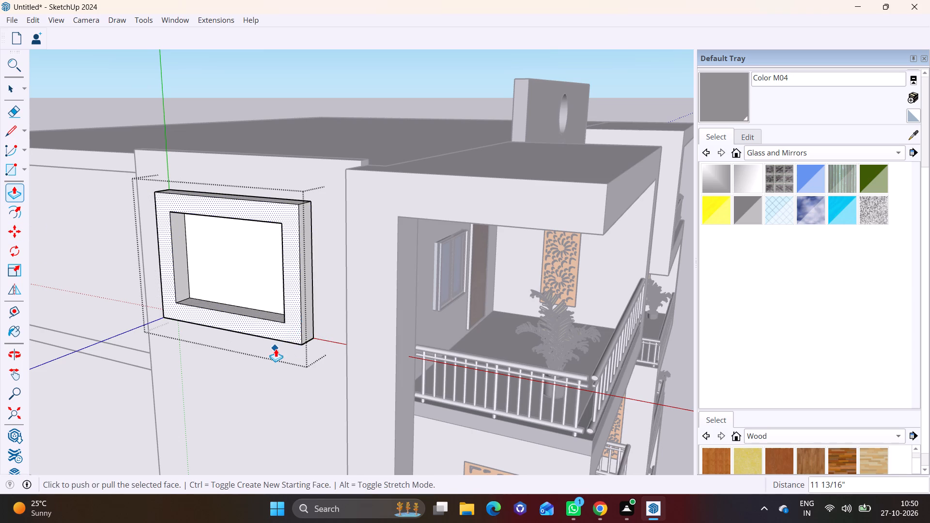
{"action": "scroll", "coordinate": [276, 352], "scroll_direction": "down", "scroll_amount": 6}
{"action": "key", "text": "space"}
{"action": "left_click", "coordinate": [303, 237]}
Copy the two-pane window from the grey facade's top storey and place the copy above the roof near the side panel.
{"action": "scroll", "coordinate": [262, 310], "scroll_direction": "down", "scroll_amount": 3}
{"action": "middle_click_drag", "start_coordinate": [263, 320], "coordinate": [369, 259]}
{"action": "scroll", "coordinate": [333, 299], "scroll_direction": "down", "scroll_amount": 2}
{"action": "middle_click_drag", "start_coordinate": [331, 305], "coordinate": [298, 254], "text": "shift"}
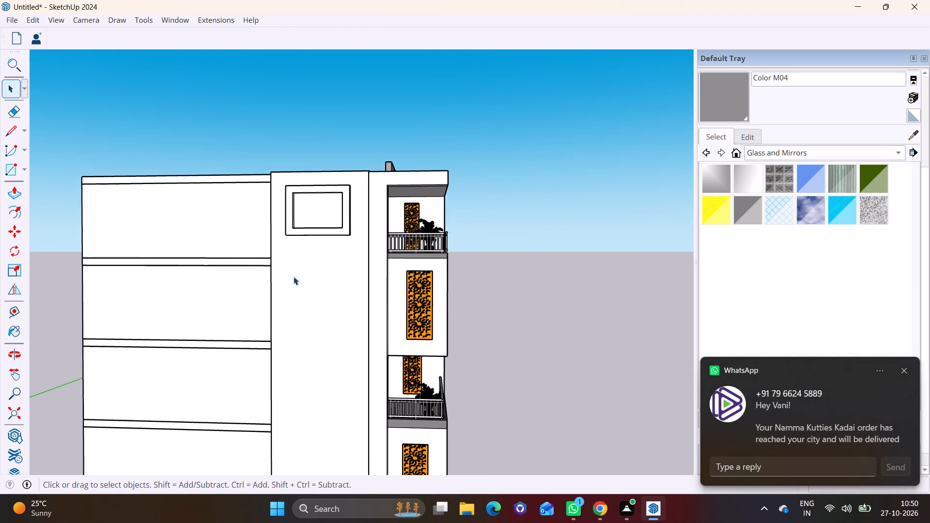
{"action": "middle_click_drag", "start_coordinate": [316, 300], "coordinate": [364, 327]}
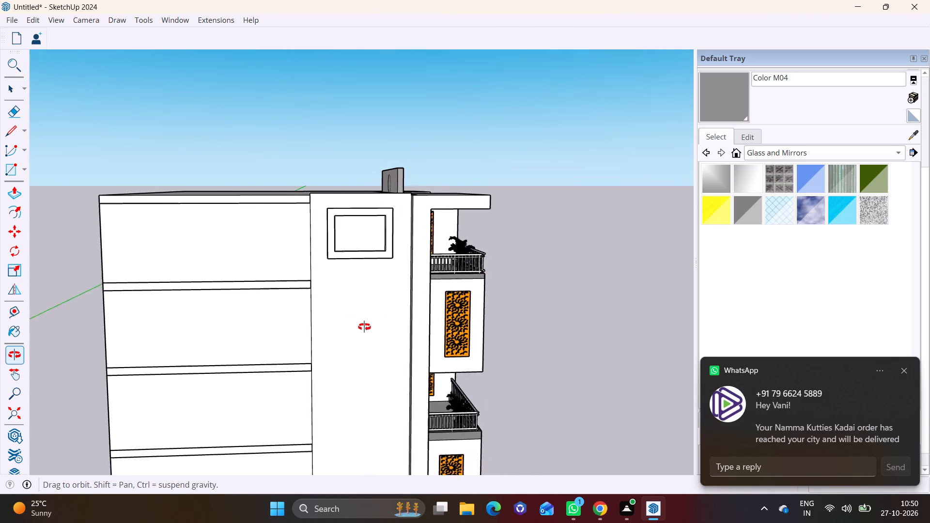
{"action": "middle_click_drag", "start_coordinate": [364, 327], "coordinate": [345, 327]}
{"action": "scroll", "coordinate": [369, 226], "scroll_direction": "up", "scroll_amount": 6}
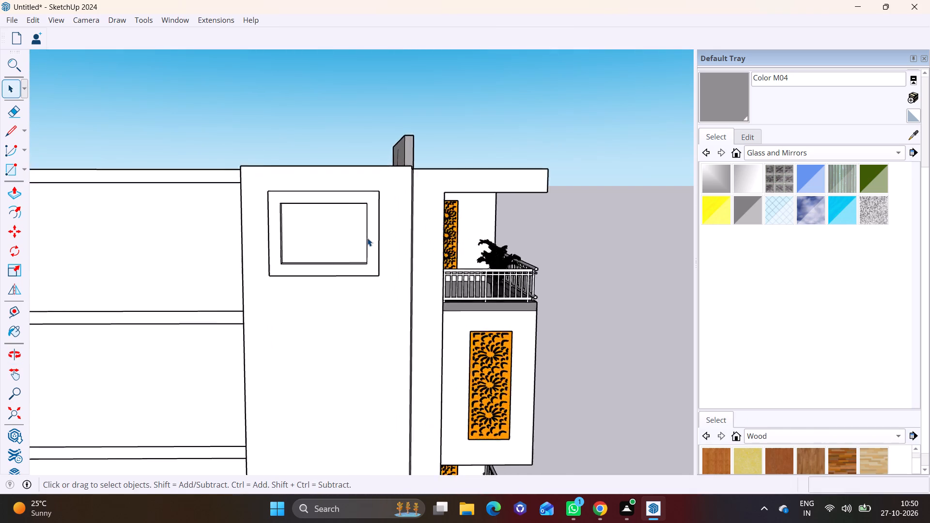
{"action": "scroll", "coordinate": [367, 238], "scroll_direction": "up", "scroll_amount": 3}
{"action": "middle_click_drag", "start_coordinate": [362, 241], "coordinate": [287, 233]}
{"action": "middle_click_drag", "start_coordinate": [329, 256], "coordinate": [0, 258]}
{"action": "left_click", "coordinate": [372, 227]}
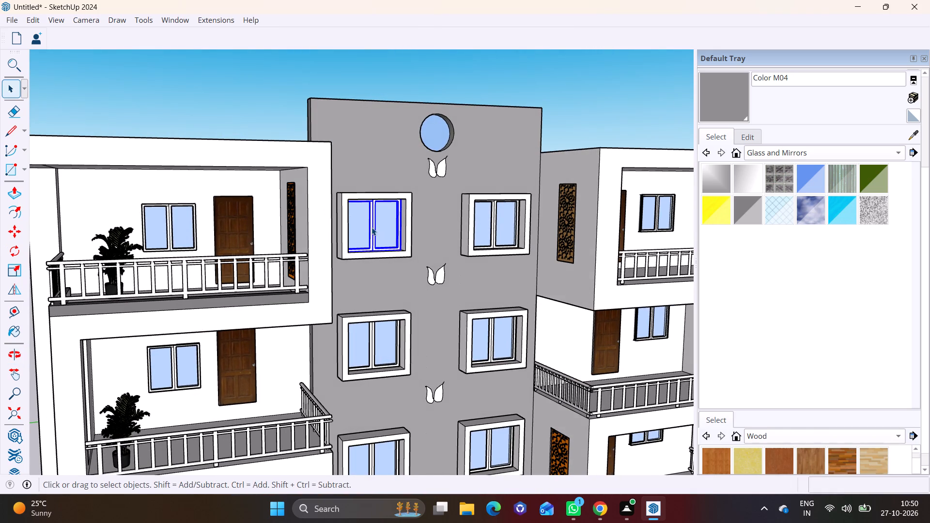
{"action": "key", "text": "m"}
{"action": "left_click", "coordinate": [372, 227]}
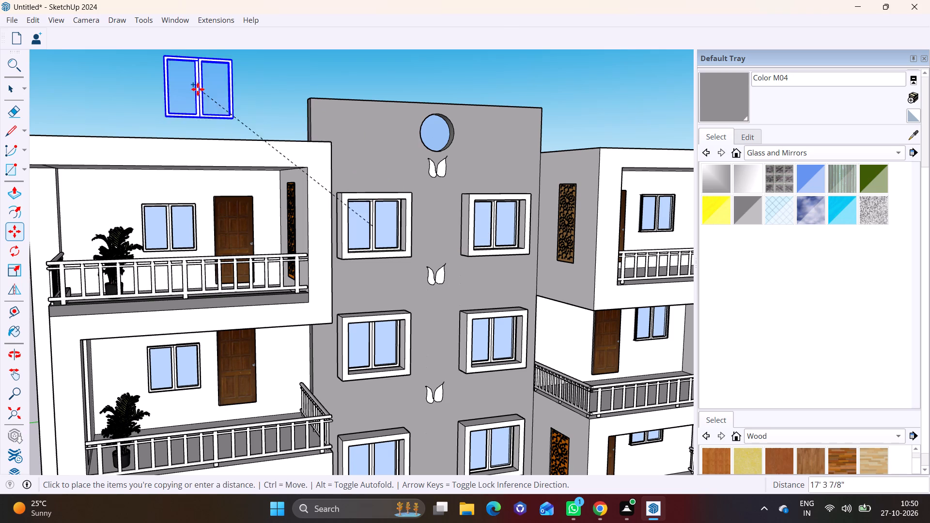
{"action": "middle_click_drag", "start_coordinate": [199, 98], "coordinate": [424, 323]}
{"action": "middle_click_drag", "start_coordinate": [261, 206], "coordinate": [405, 370]}
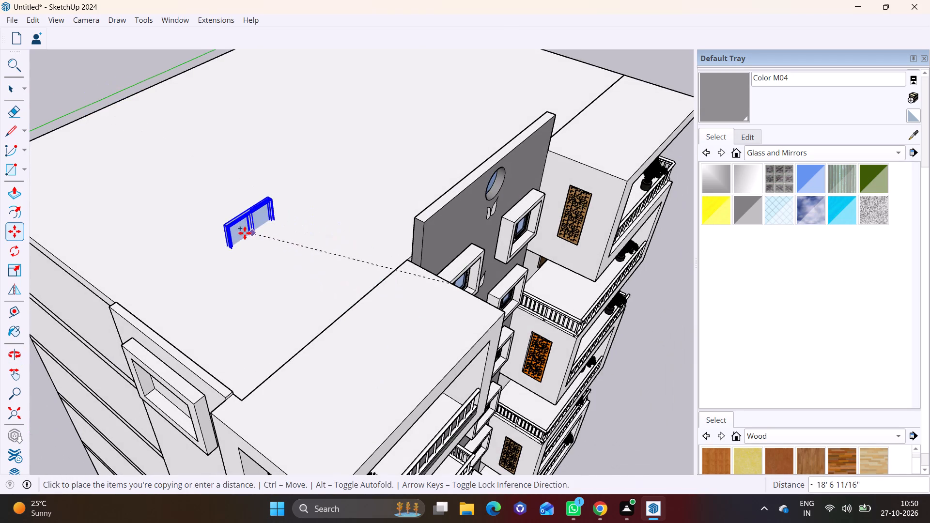
{"action": "middle_click_drag", "start_coordinate": [243, 264], "coordinate": [226, 190], "text": "shift"}
{"action": "middle_click_drag", "start_coordinate": [320, 363], "coordinate": [316, 249]}
{"action": "middle_click_drag", "start_coordinate": [298, 229], "coordinate": [320, 471], "text": "shift"}
{"action": "middle_click_drag", "start_coordinate": [327, 466], "coordinate": [305, 317], "text": "shift"}
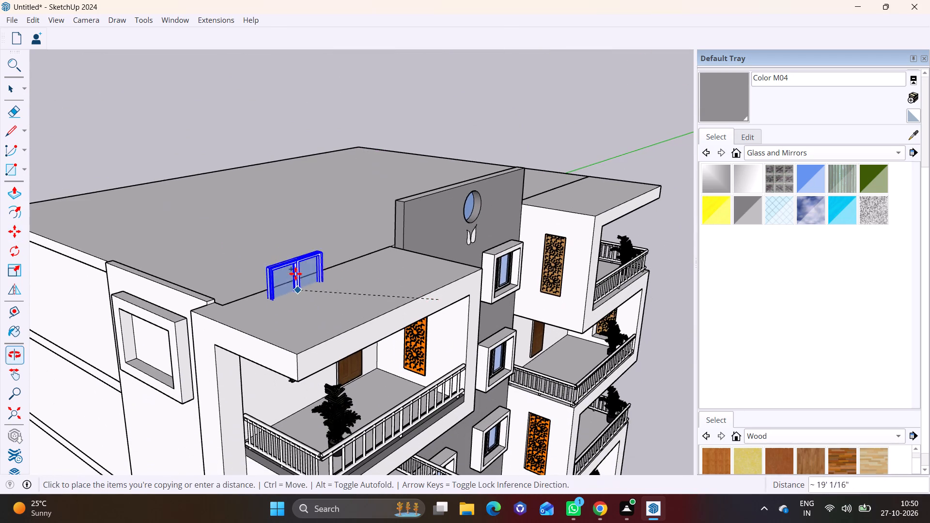
{"action": "middle_click_drag", "start_coordinate": [309, 337], "coordinate": [319, 250]}
{"action": "scroll", "coordinate": [291, 200], "scroll_direction": "up", "scroll_amount": 3}
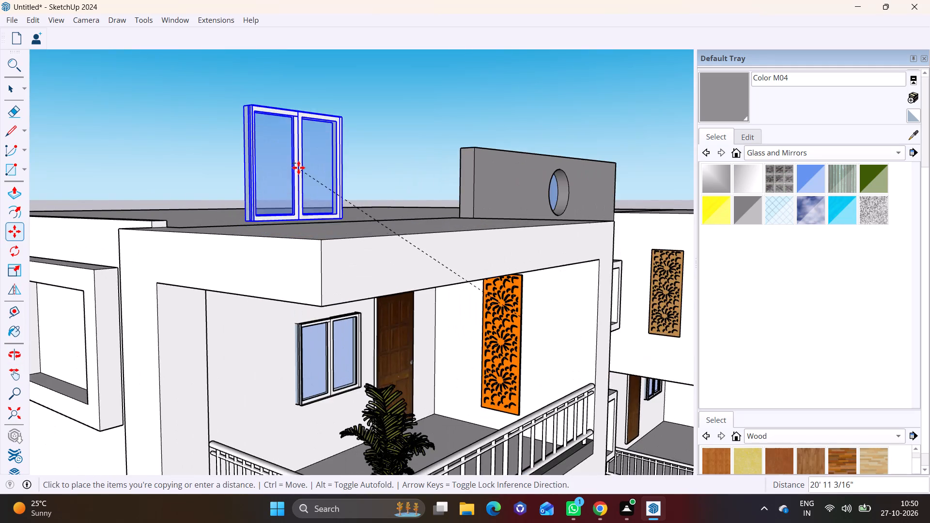
{"action": "scroll", "coordinate": [298, 168], "scroll_direction": "up", "scroll_amount": 1, "text": "shift"}
{"action": "left_click", "coordinate": [263, 153]}
Rotate the copied window 90 degrees about the vertical axis so it runs parallel to the side wall.
{"action": "middle_click_drag", "start_coordinate": [329, 200], "coordinate": [267, 316]}
{"action": "scroll", "coordinate": [368, 219], "scroll_direction": "down", "scroll_amount": 3}
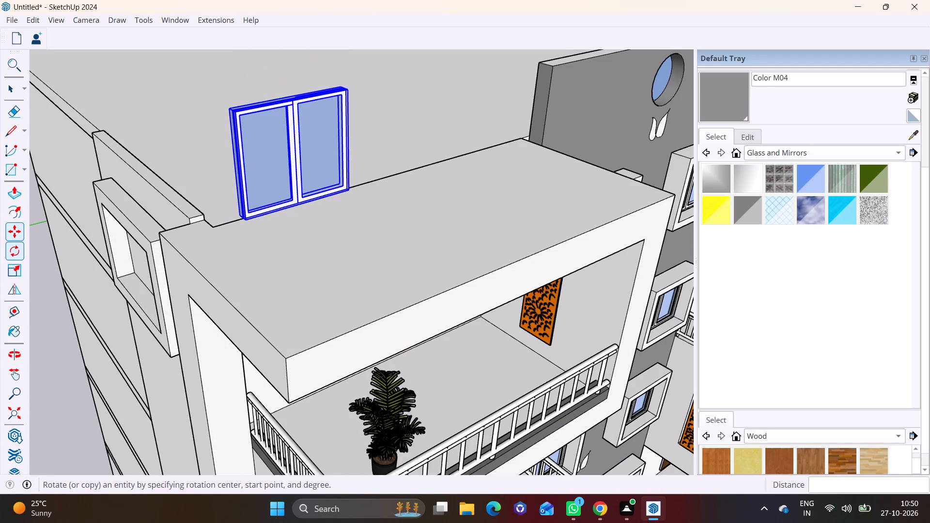
{"action": "left_click_drag", "start_coordinate": [11, 254], "coordinate": [19, 254]}
{"action": "middle_click_drag", "start_coordinate": [455, 170], "coordinate": [438, 278]}
{"action": "left_click", "coordinate": [373, 195]}
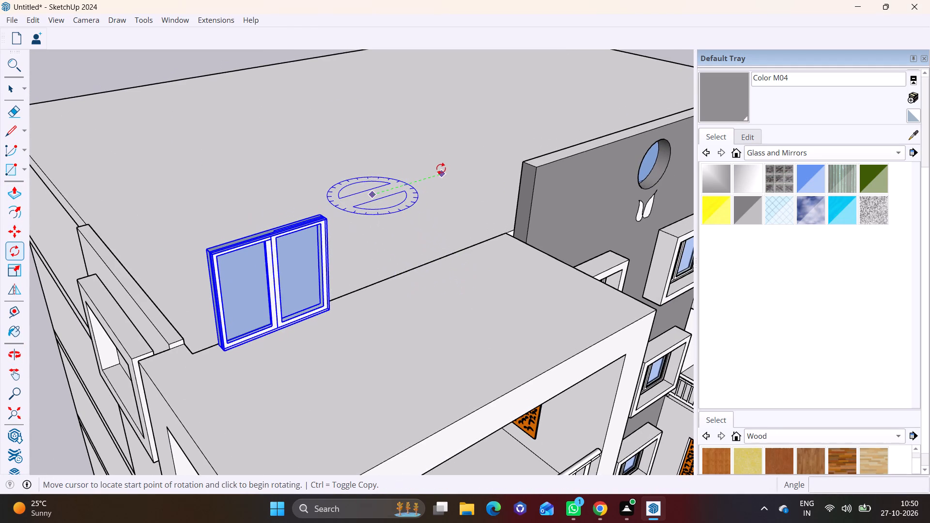
{"action": "left_click", "coordinate": [455, 167]}
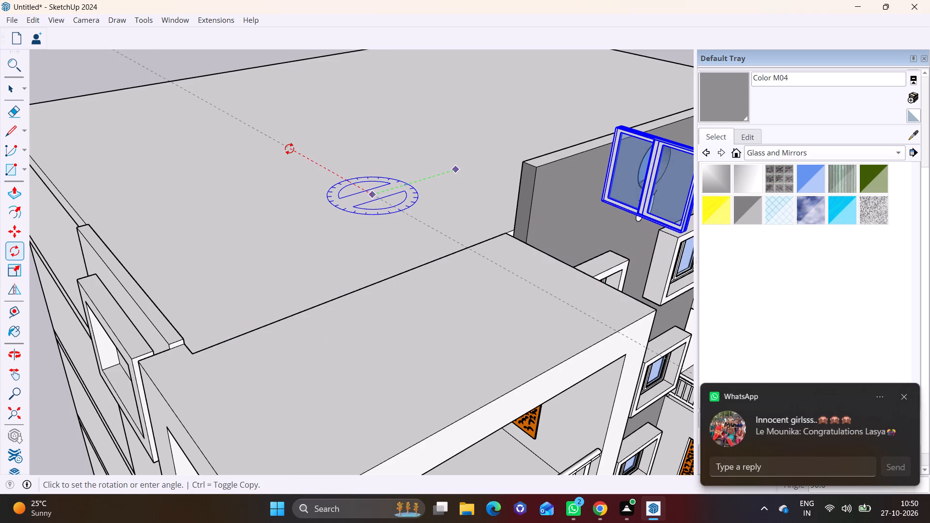
{"action": "left_click", "coordinate": [289, 149]}
Move the rotated window into the side panel's projecting frame, placing its upper corner at the opening's inner top corner.
{"action": "key", "text": "m"}
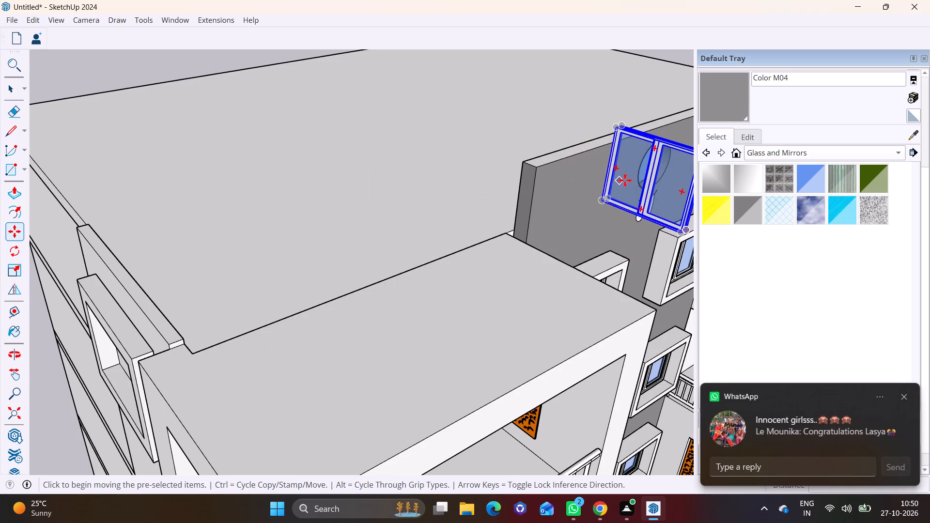
{"action": "left_click", "coordinate": [621, 127]}
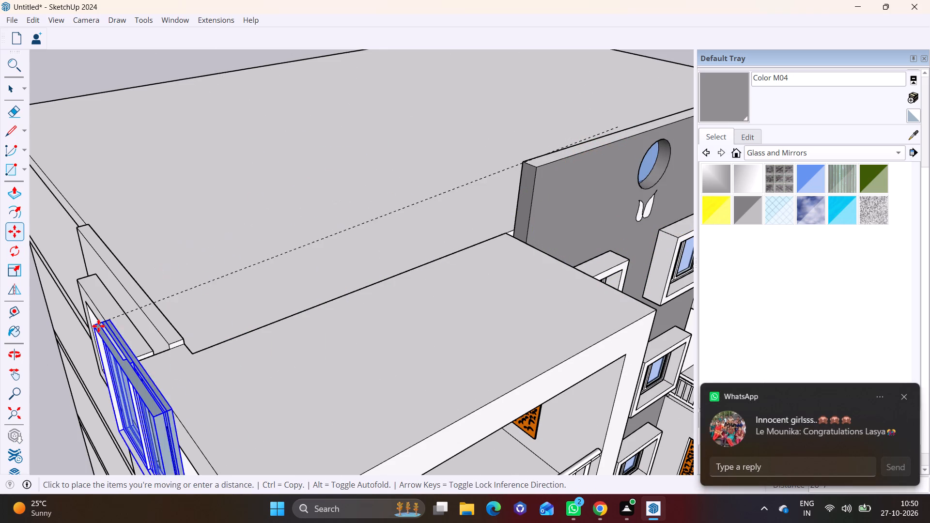
{"action": "middle_click_drag", "start_coordinate": [98, 326], "coordinate": [326, 222], "text": "shift"}
{"action": "scroll", "coordinate": [237, 273], "scroll_direction": "up", "scroll_amount": 12}
{"action": "middle_click_drag", "start_coordinate": [240, 282], "coordinate": [360, 194]}
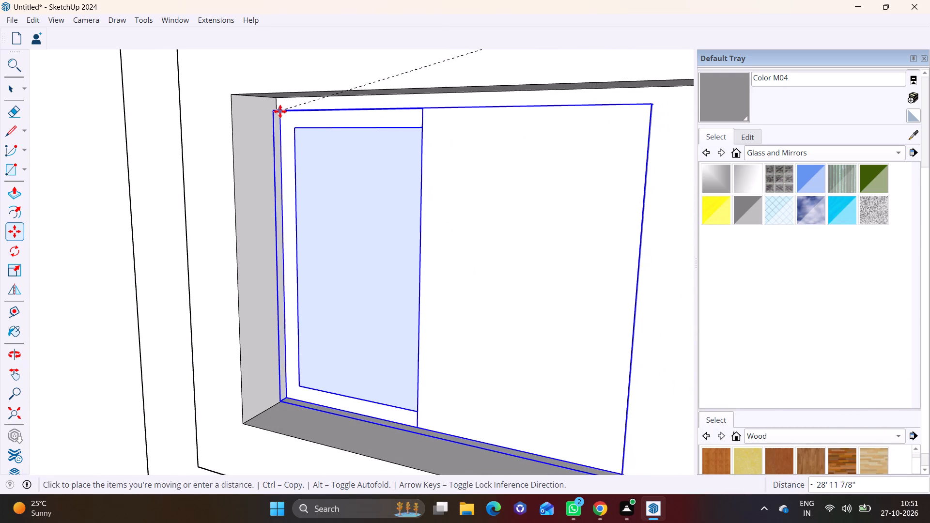
{"action": "left_click", "coordinate": [278, 111]}
{"action": "key", "text": "space"}
{"action": "left_click", "coordinate": [191, 236]}
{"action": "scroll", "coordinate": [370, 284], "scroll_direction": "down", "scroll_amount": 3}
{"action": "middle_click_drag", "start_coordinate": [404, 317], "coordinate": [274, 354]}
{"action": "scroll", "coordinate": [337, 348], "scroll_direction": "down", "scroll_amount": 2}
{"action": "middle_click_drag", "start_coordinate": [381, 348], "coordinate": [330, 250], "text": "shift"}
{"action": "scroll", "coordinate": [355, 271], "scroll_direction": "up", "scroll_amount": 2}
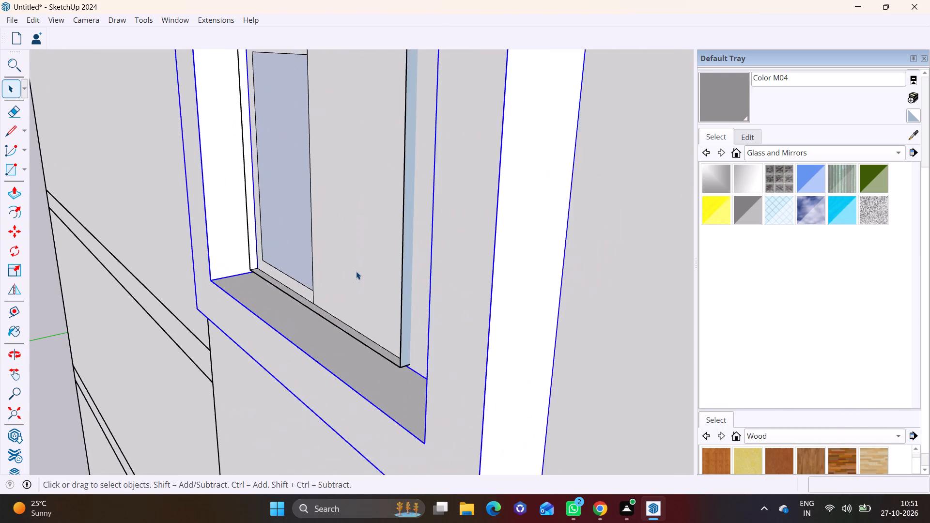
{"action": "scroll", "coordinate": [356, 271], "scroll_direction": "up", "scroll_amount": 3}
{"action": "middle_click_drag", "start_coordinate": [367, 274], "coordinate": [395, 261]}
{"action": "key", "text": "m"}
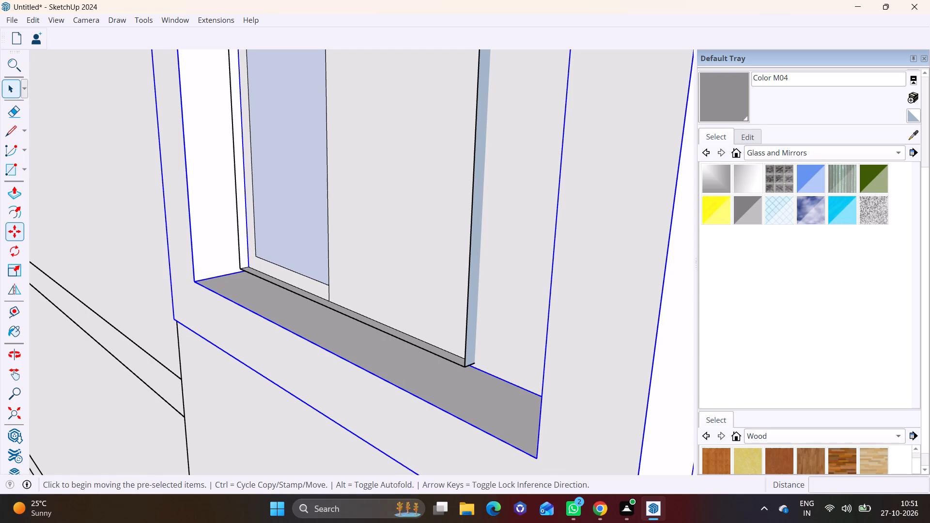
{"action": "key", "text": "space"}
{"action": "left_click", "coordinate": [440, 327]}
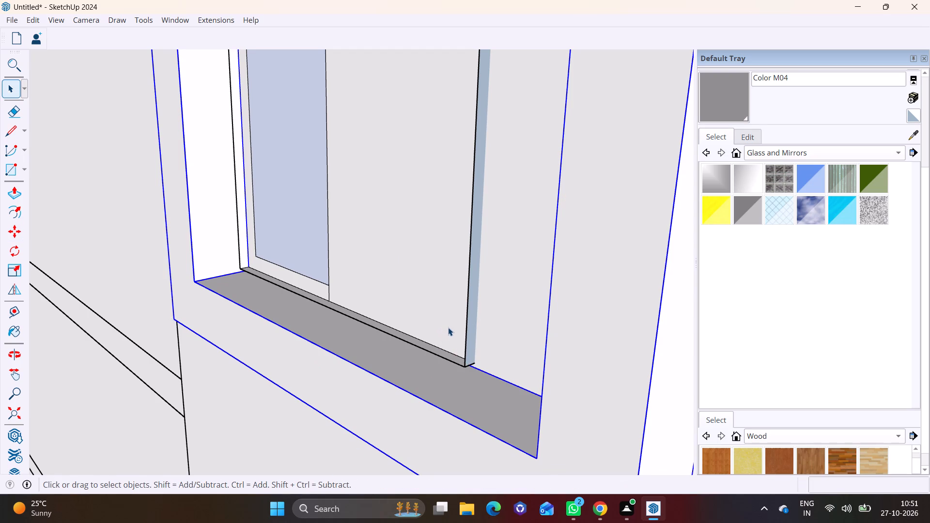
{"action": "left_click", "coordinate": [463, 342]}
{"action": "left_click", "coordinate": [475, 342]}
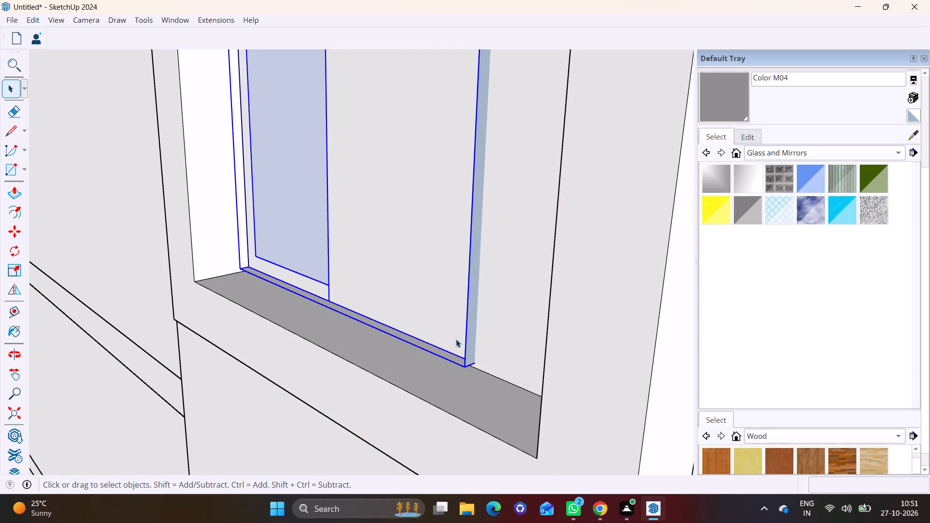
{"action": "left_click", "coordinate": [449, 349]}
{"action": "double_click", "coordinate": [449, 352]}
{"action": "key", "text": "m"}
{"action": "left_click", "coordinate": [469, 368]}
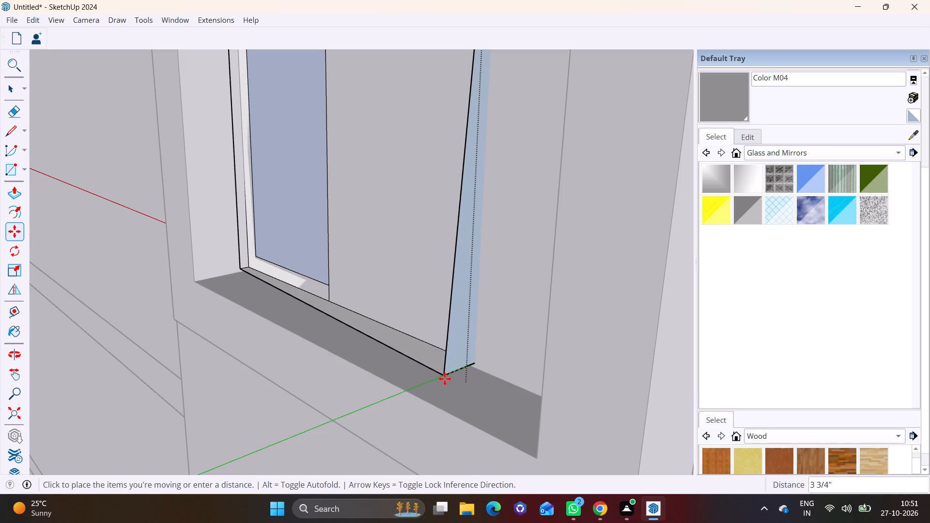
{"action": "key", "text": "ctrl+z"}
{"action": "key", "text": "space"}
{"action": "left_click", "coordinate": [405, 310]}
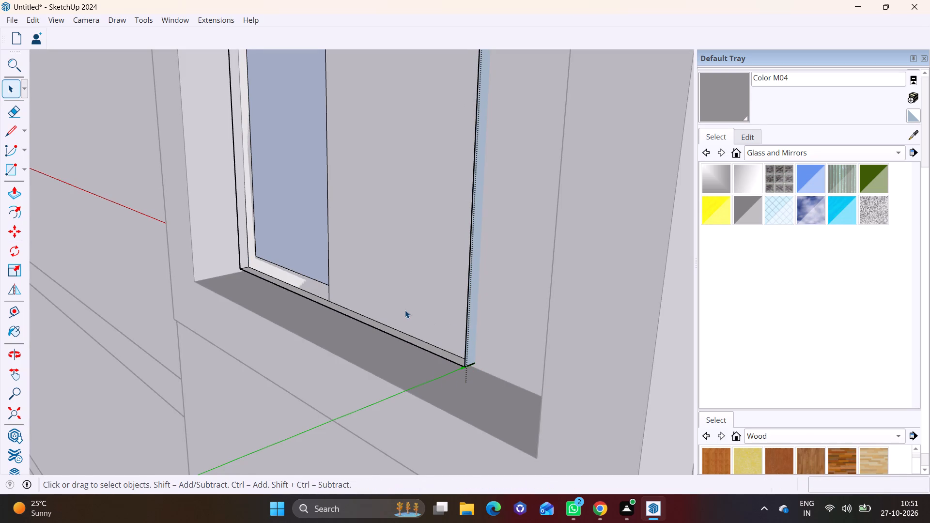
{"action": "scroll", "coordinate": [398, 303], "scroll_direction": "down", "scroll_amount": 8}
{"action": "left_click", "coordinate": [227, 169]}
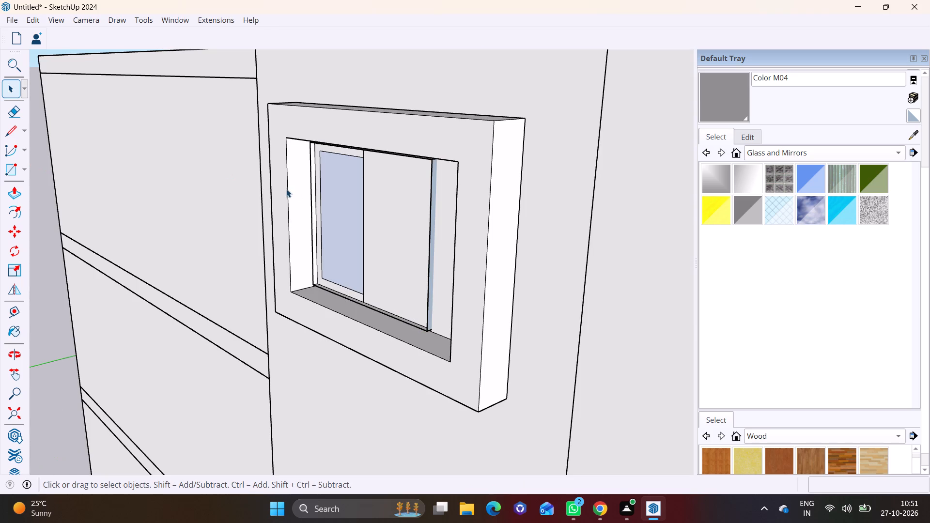
Move the window about 5 1/16" outward along the green axis so it stands clear of the side panel's face.
{"action": "left_click", "coordinate": [320, 193]}
{"action": "key", "text": "m"}
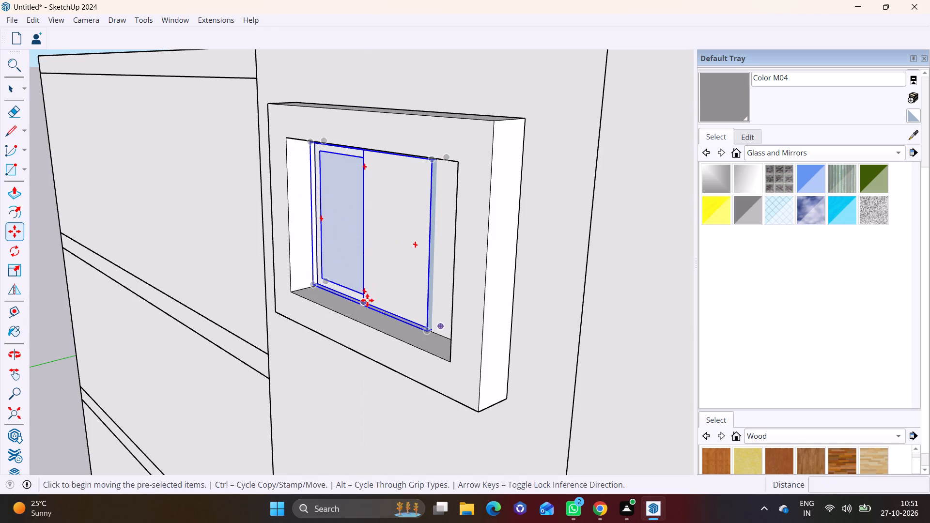
{"action": "left_click", "coordinate": [367, 300]}
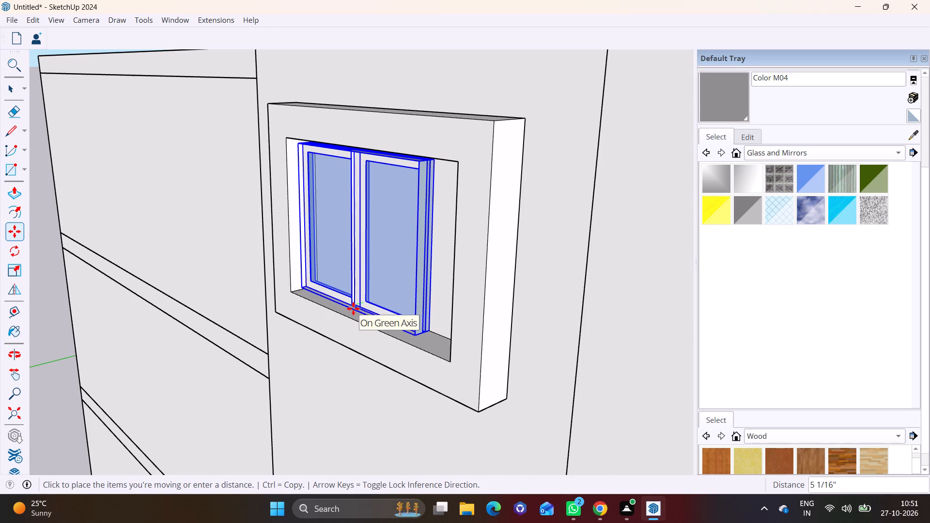
{"action": "left_click", "coordinate": [353, 308]}
{"action": "key", "text": "space"}
{"action": "left_click", "coordinate": [221, 316]}
Scale the window to fill the frame opening, stretching its width by about 1.34 and extending its height upward.
{"action": "middle_click_drag", "start_coordinate": [302, 323], "coordinate": [567, 242]}
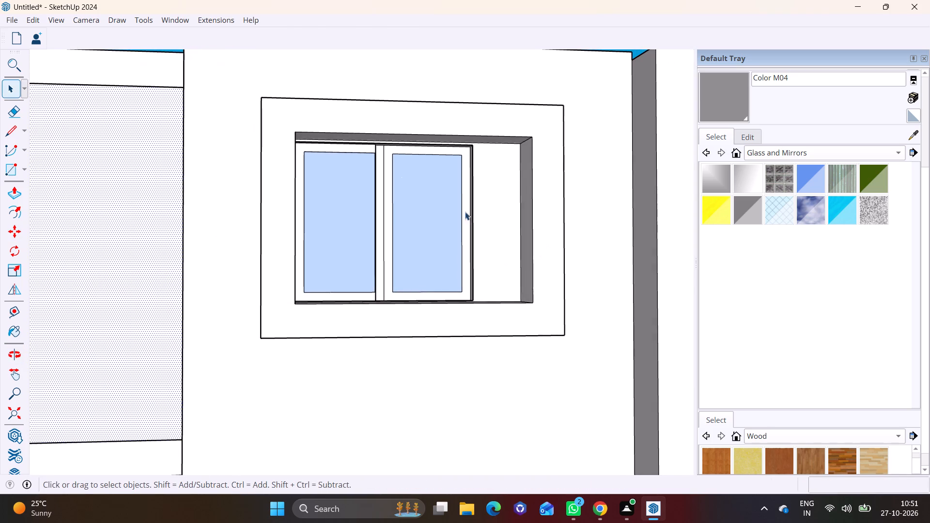
{"action": "scroll", "coordinate": [452, 202], "scroll_direction": "up", "scroll_amount": 4}
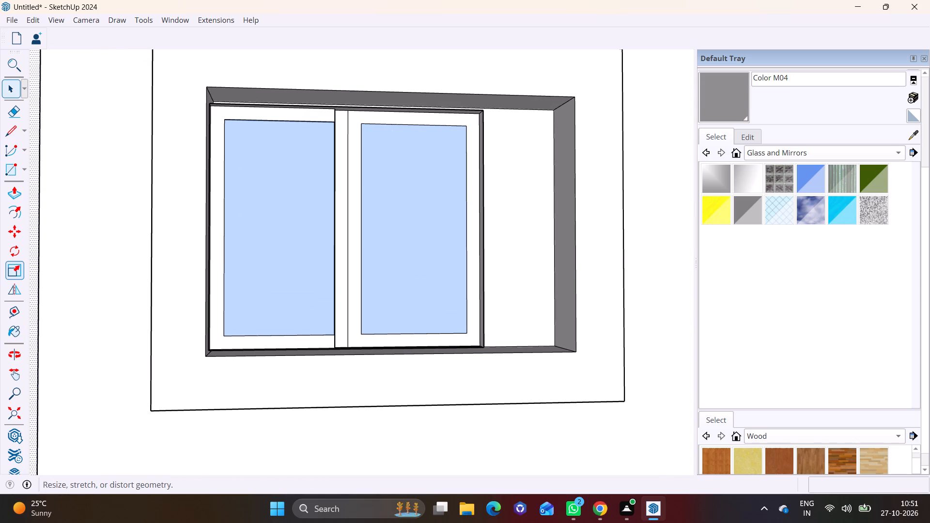
{"action": "left_click", "coordinate": [12, 268]}
{"action": "key", "text": "space"}
{"action": "left_click", "coordinate": [352, 287]}
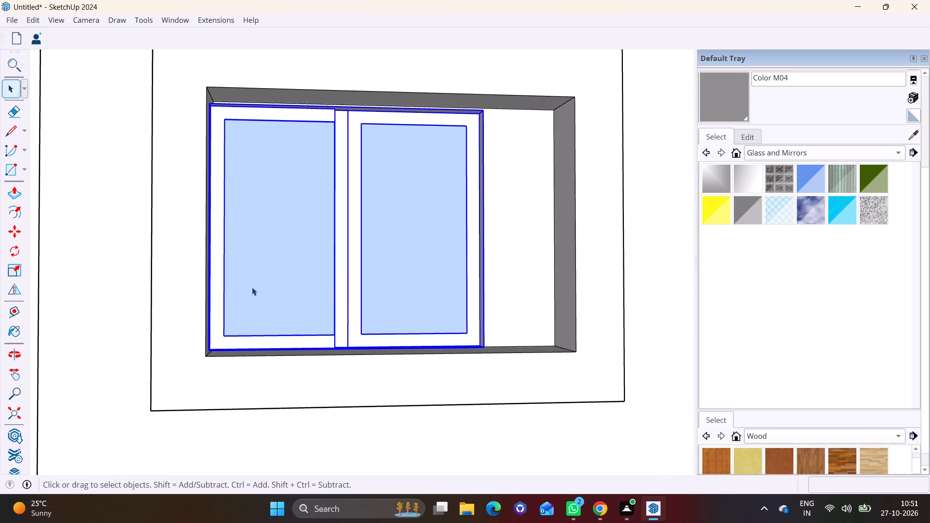
{"action": "left_click", "coordinate": [11, 270]}
{"action": "scroll", "coordinate": [482, 263], "scroll_direction": "up", "scroll_amount": 1}
{"action": "middle_click_drag", "start_coordinate": [482, 263], "coordinate": [351, 308]}
{"action": "scroll", "coordinate": [421, 276], "scroll_direction": "up", "scroll_amount": 3}
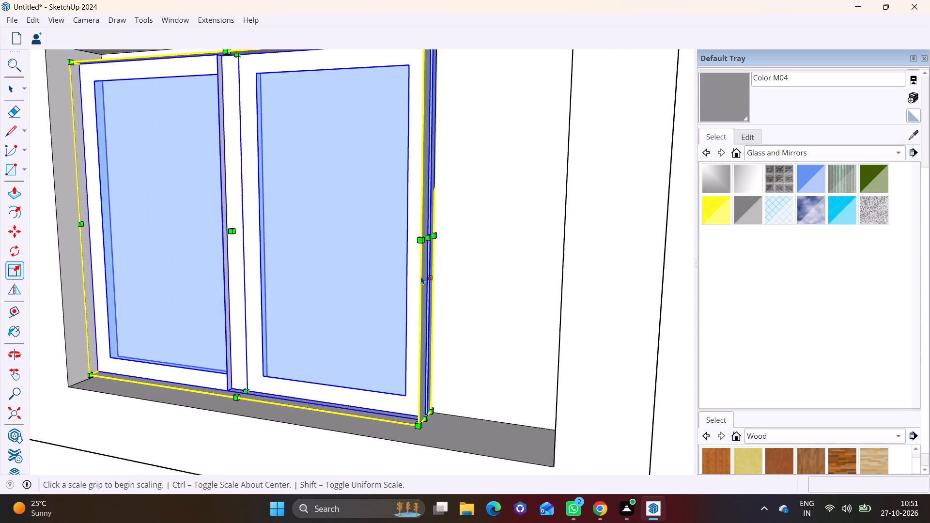
{"action": "left_click", "coordinate": [430, 237]}
{"action": "left_click", "coordinate": [583, 238]}
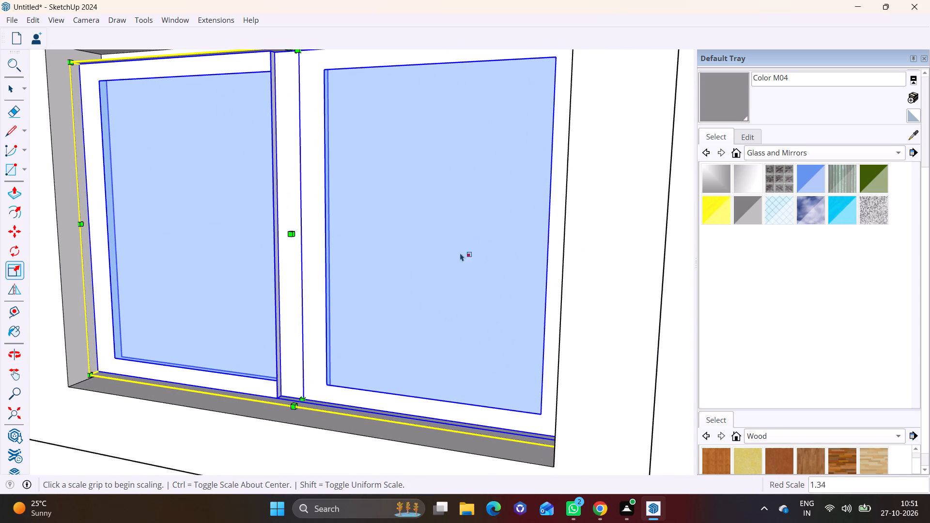
{"action": "scroll", "coordinate": [434, 250], "scroll_direction": "down", "scroll_amount": 3}
{"action": "left_click", "coordinate": [330, 100]}
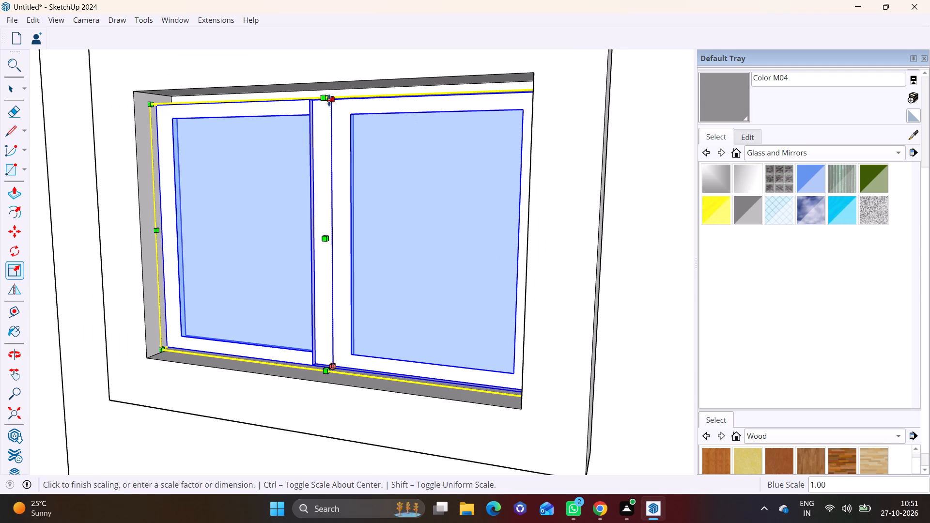
{"action": "left_click", "coordinate": [325, 86]}
Paint the projecting window frame on the side panel with grey Color M04.
{"action": "scroll", "coordinate": [286, 188], "scroll_direction": "down", "scroll_amount": 7}
{"action": "middle_click_drag", "start_coordinate": [317, 237], "coordinate": [326, 242]}
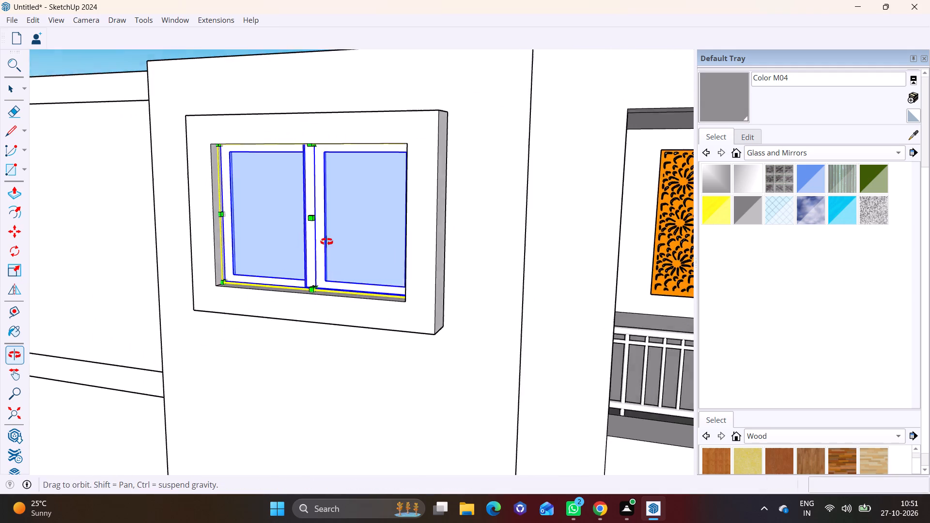
{"action": "middle_click_drag", "start_coordinate": [326, 242], "coordinate": [447, 218]}
{"action": "scroll", "coordinate": [428, 218], "scroll_direction": "down", "scroll_amount": 6}
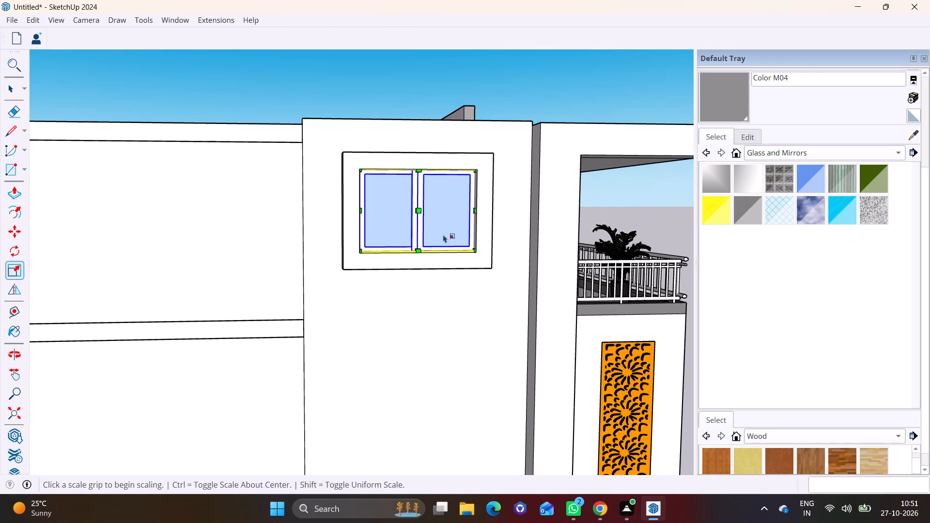
{"action": "left_click", "coordinate": [728, 104]}
{"action": "left_click", "coordinate": [483, 180]}
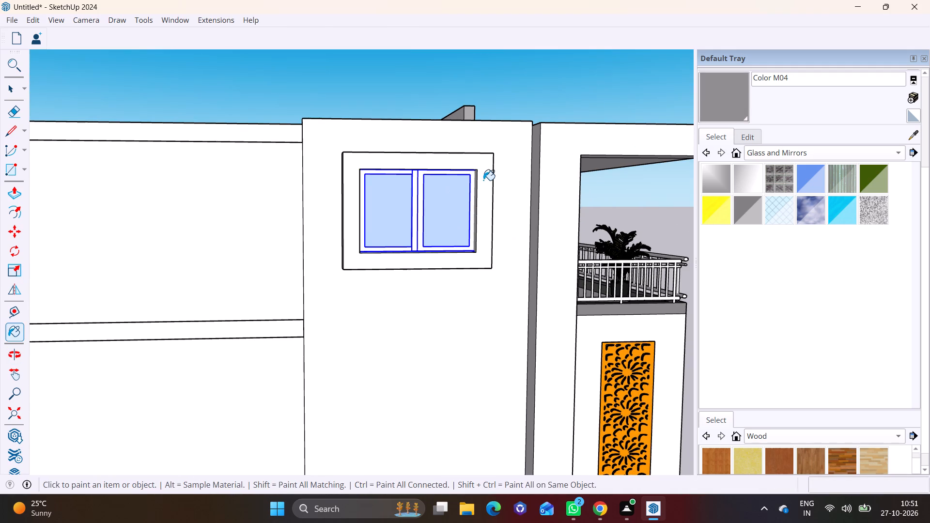
{"action": "middle_click_drag", "start_coordinate": [337, 239], "coordinate": [469, 242]}
{"action": "scroll", "coordinate": [596, 227], "scroll_direction": "up", "scroll_amount": 2}
{"action": "middle_click_drag", "start_coordinate": [598, 190], "coordinate": [515, 252]}
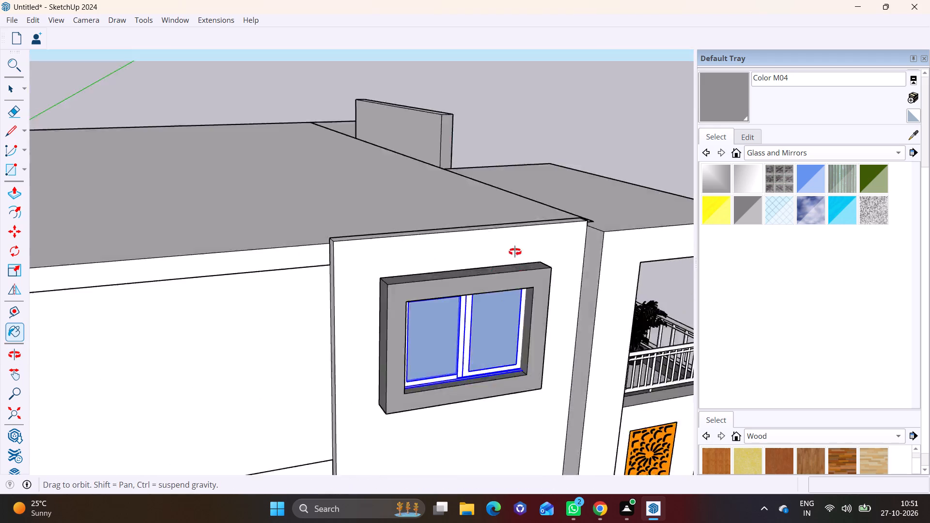
{"action": "middle_click_drag", "start_coordinate": [515, 252], "coordinate": [465, 298]}
{"action": "scroll", "coordinate": [315, 382], "scroll_direction": "down", "scroll_amount": 7}
{"action": "middle_click_drag", "start_coordinate": [299, 409], "coordinate": [304, 305]}
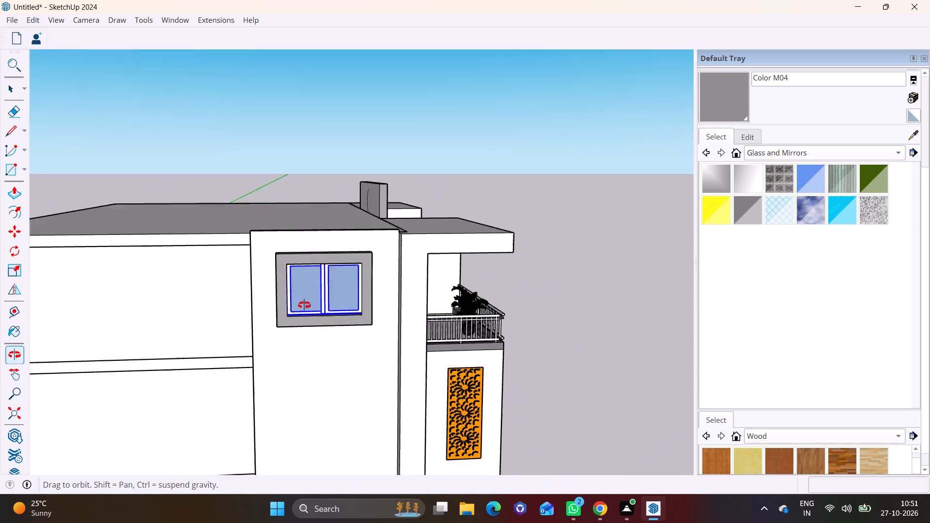
{"action": "middle_click_drag", "start_coordinate": [304, 305], "coordinate": [304, 299]}
{"action": "scroll", "coordinate": [304, 299], "scroll_direction": "down", "scroll_amount": 7}
{"action": "key", "text": "space"}
{"action": "left_click", "coordinate": [82, 303]}
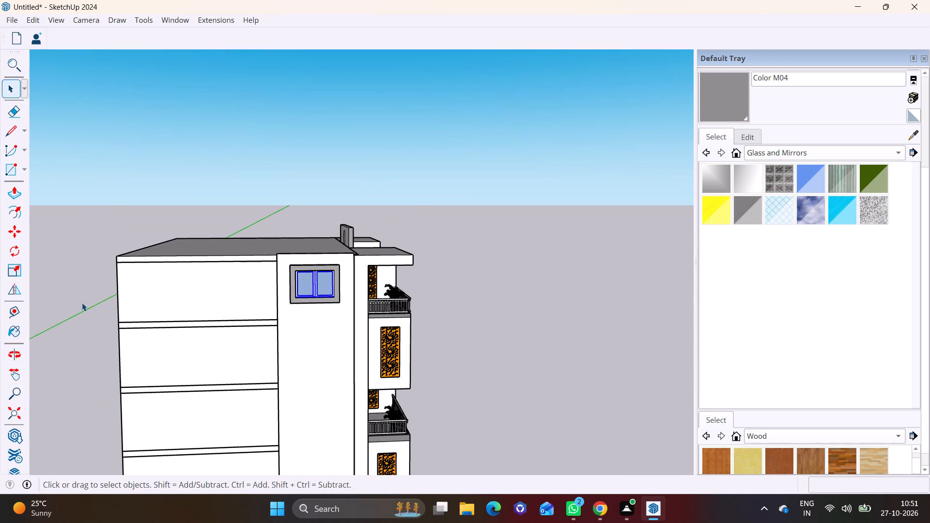
Copy the grey frame together with its window about 10' 5 11/16" straight down the side panel to the storey below.
{"action": "middle_click_drag", "start_coordinate": [297, 334], "coordinate": [293, 266], "text": "shift"}
{"action": "scroll", "coordinate": [302, 227], "scroll_direction": "up", "scroll_amount": 7}
{"action": "left_click", "coordinate": [308, 239]}
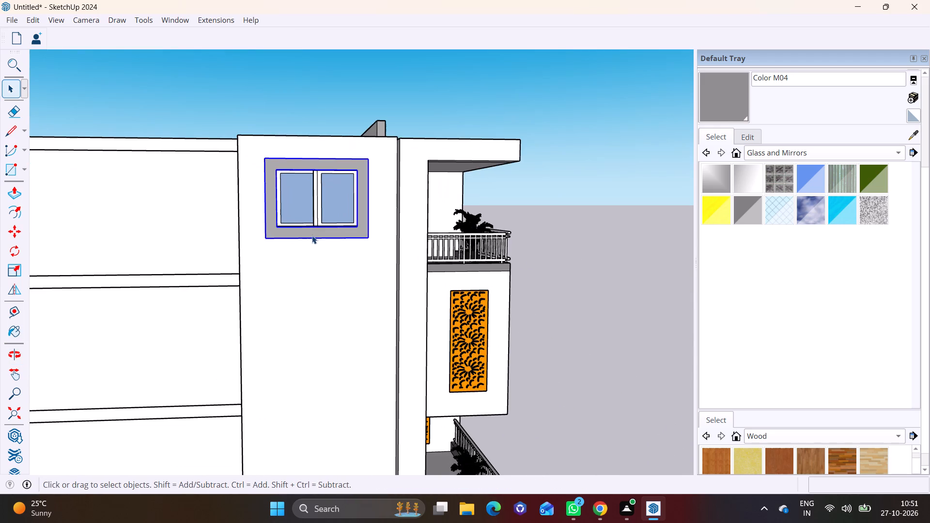
{"action": "left_click", "coordinate": [317, 219], "text": "ctrl"}
{"action": "middle_click_drag", "start_coordinate": [357, 219], "coordinate": [197, 252]}
{"action": "scroll", "coordinate": [200, 245], "scroll_direction": "up", "scroll_amount": 2}
{"action": "middle_click_drag", "start_coordinate": [232, 234], "coordinate": [447, 162], "text": "shift"}
{"action": "scroll", "coordinate": [411, 180], "scroll_direction": "down", "scroll_amount": 3}
{"action": "key", "text": "m"}
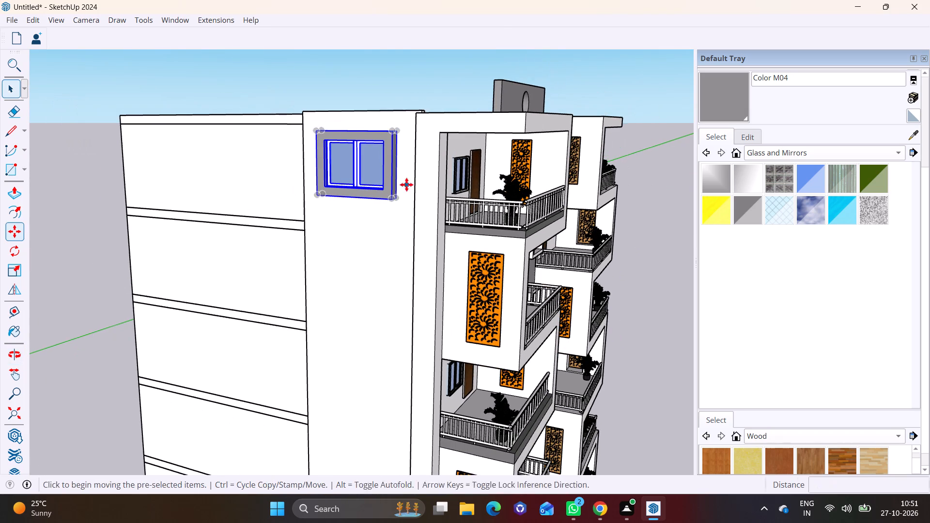
{"action": "left_click", "coordinate": [400, 128]}
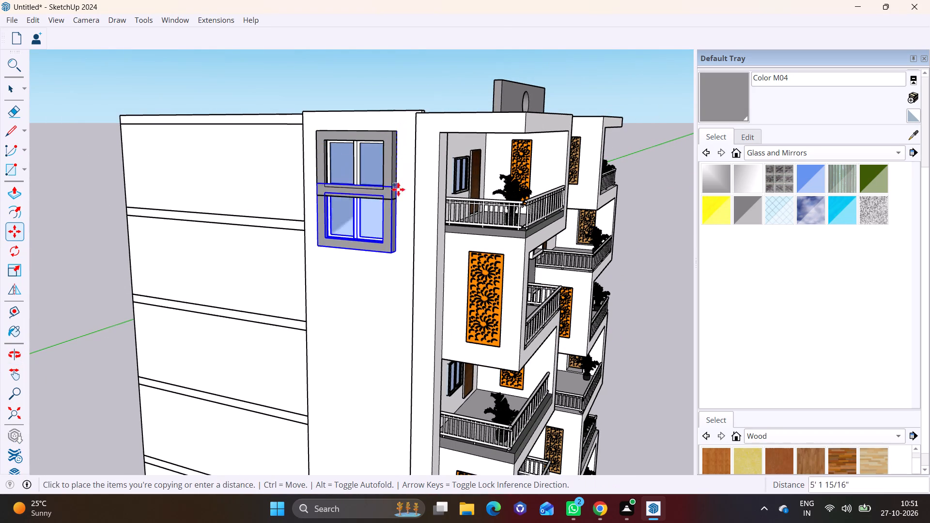
{"action": "left_click", "coordinate": [403, 241]}
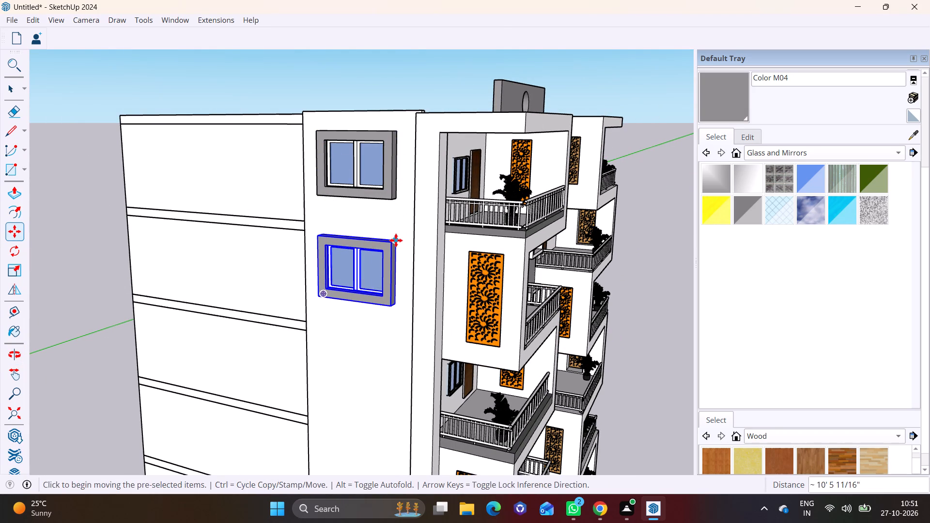
Copy the framed window four more times down the side panel at roughly 11' spacing, one for each remaining storey.
{"action": "left_click", "coordinate": [396, 240]}
{"action": "middle_click_drag", "start_coordinate": [387, 345], "coordinate": [396, 212], "text": "shift"}
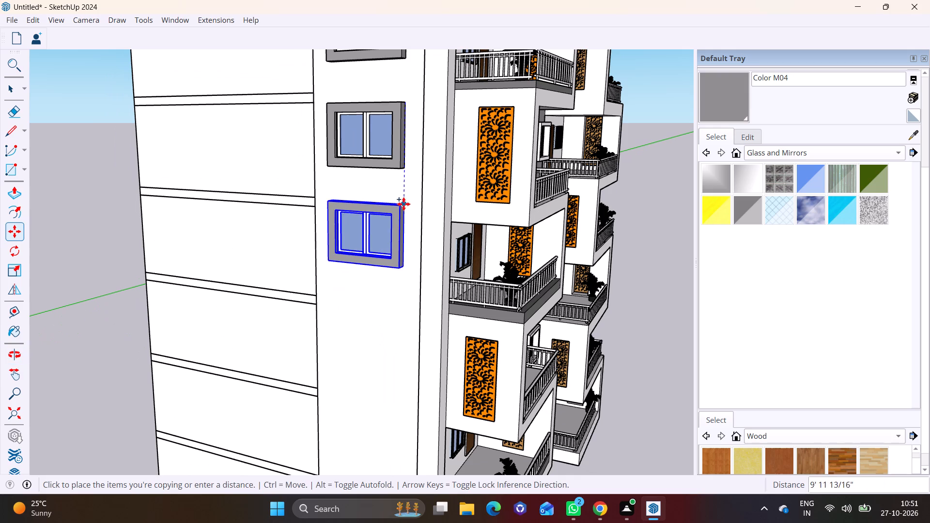
{"action": "left_click", "coordinate": [403, 215]}
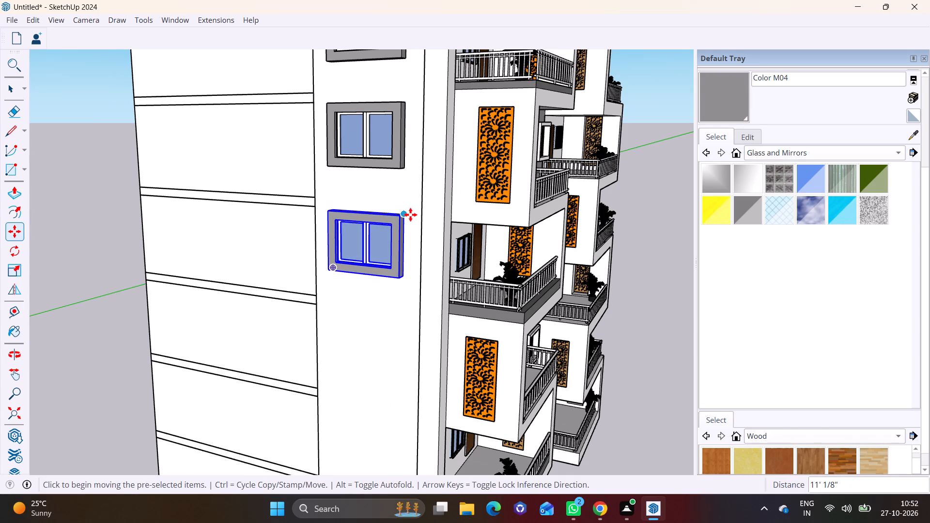
{"action": "left_click", "coordinate": [404, 215]}
{"action": "middle_click_drag", "start_coordinate": [402, 290], "coordinate": [414, 199], "text": "shift"}
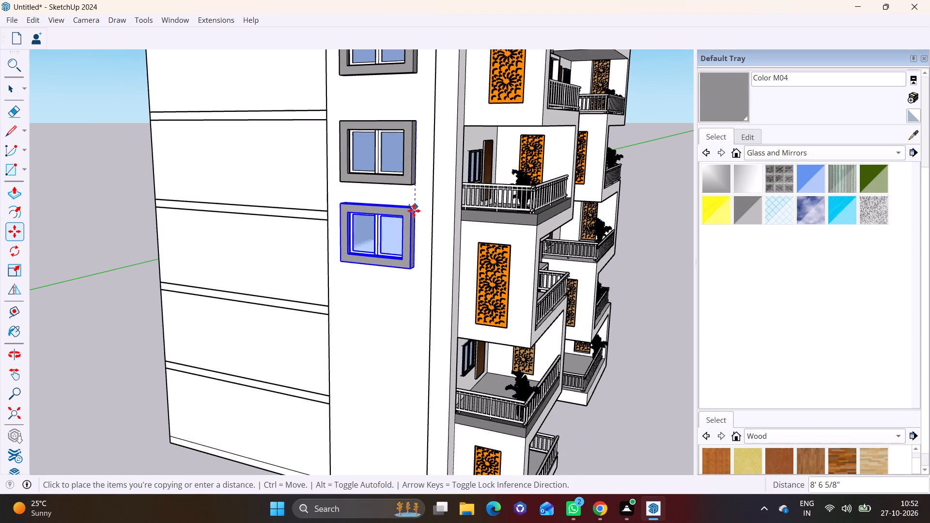
{"action": "left_click", "coordinate": [413, 230]}
{"action": "left_click", "coordinate": [416, 230]}
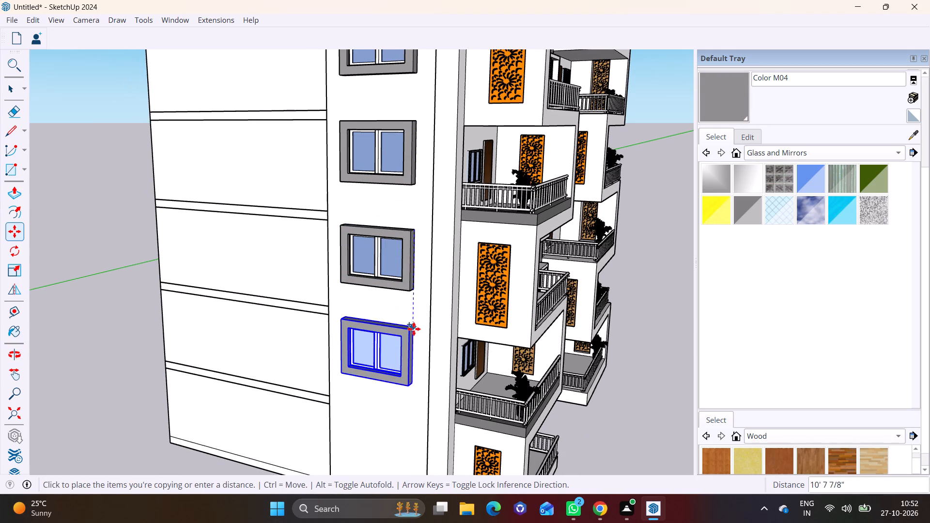
{"action": "left_click", "coordinate": [411, 334]}
{"action": "middle_click_drag", "start_coordinate": [413, 335], "coordinate": [424, 211], "text": "shift"}
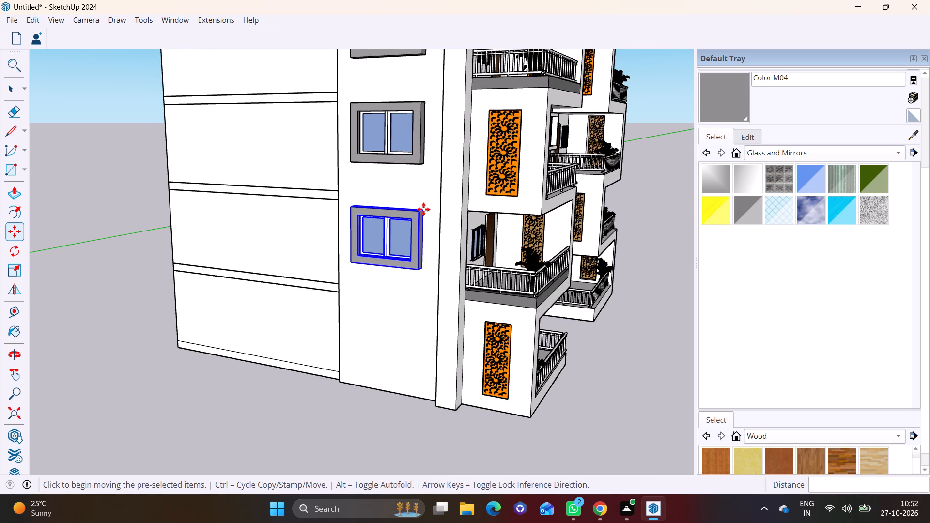
{"action": "left_click", "coordinate": [423, 209]}
{"action": "left_click", "coordinate": [419, 310]}
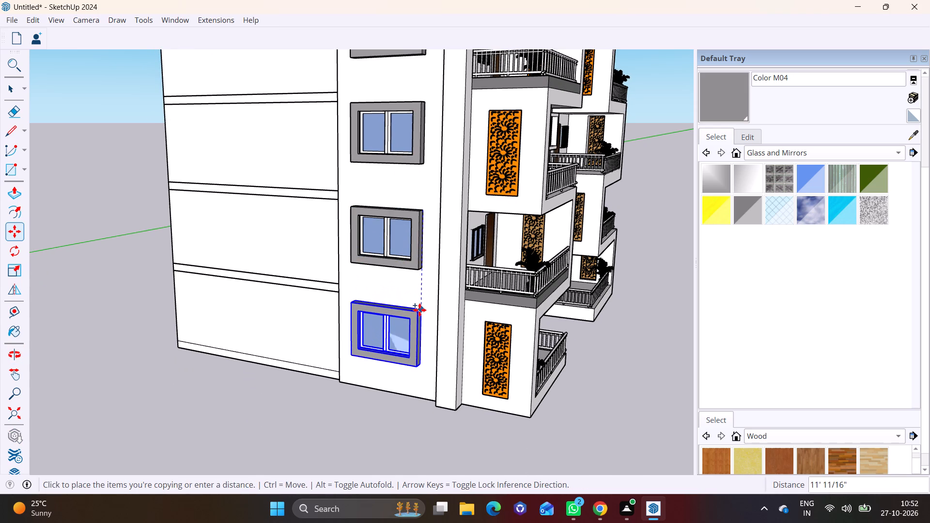
{"action": "key", "text": "space"}
{"action": "left_click", "coordinate": [694, 385]}
{"action": "left_click", "coordinate": [651, 377]}
{"action": "scroll", "coordinate": [387, 346], "scroll_direction": "down", "scroll_amount": 4}
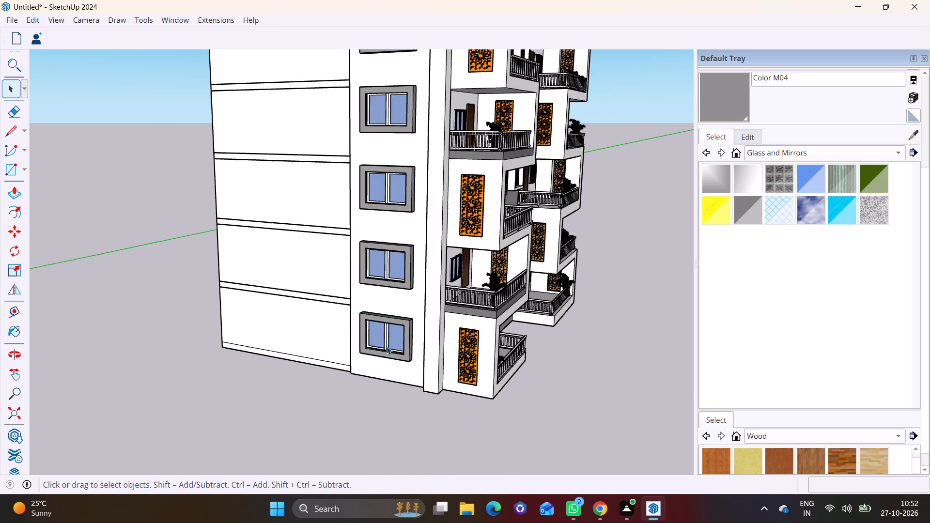
Push/Pull the narrow outer edge face of the side-wall window panel outward by about 1' 9 11/16" to widen the panel.
{"action": "scroll", "coordinate": [387, 346], "scroll_direction": "down", "scroll_amount": 6}
{"action": "middle_click_drag", "start_coordinate": [383, 352], "coordinate": [570, 339]}
{"action": "scroll", "coordinate": [362, 256], "scroll_direction": "up", "scroll_amount": 3}
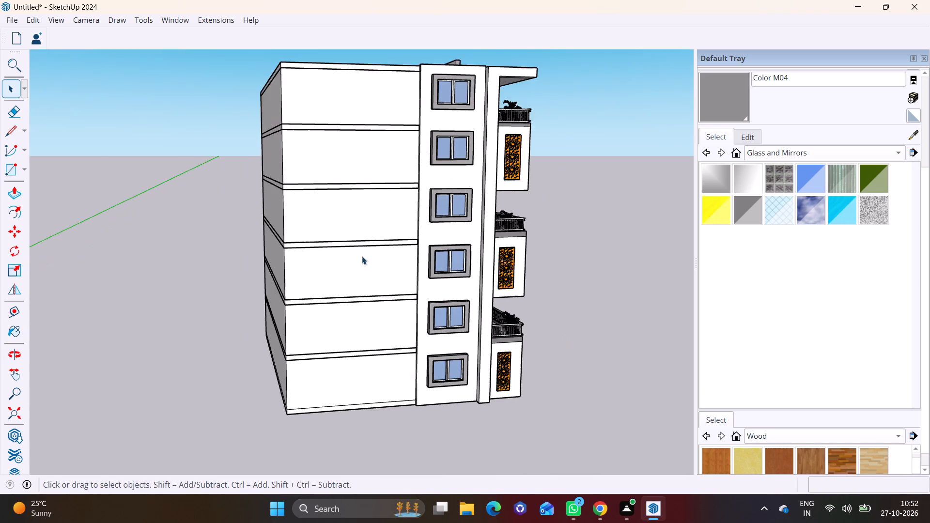
{"action": "scroll", "coordinate": [362, 256], "scroll_direction": "up", "scroll_amount": 5}
{"action": "middle_click_drag", "start_coordinate": [422, 278], "coordinate": [531, 287]}
{"action": "scroll", "coordinate": [532, 287], "scroll_direction": "up", "scroll_amount": 7}
{"action": "left_click", "coordinate": [476, 273]}
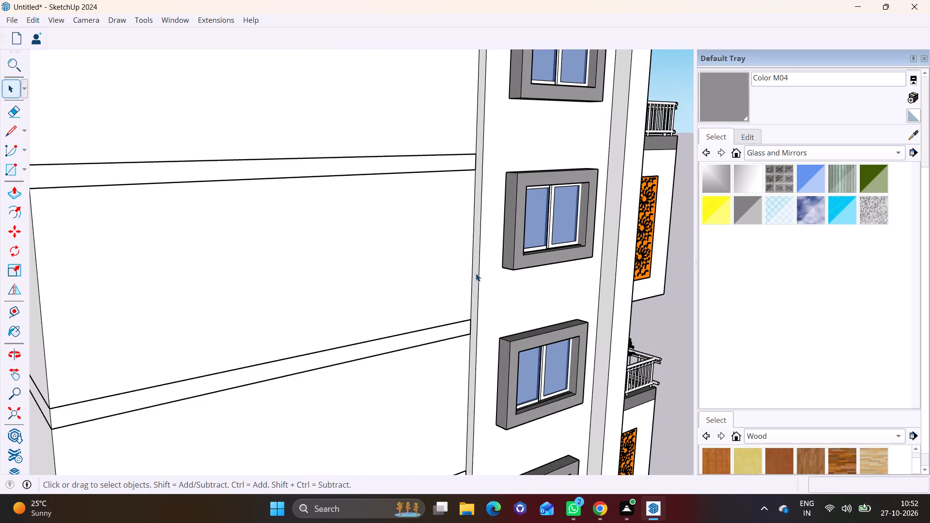
{"action": "left_click", "coordinate": [21, 194]}
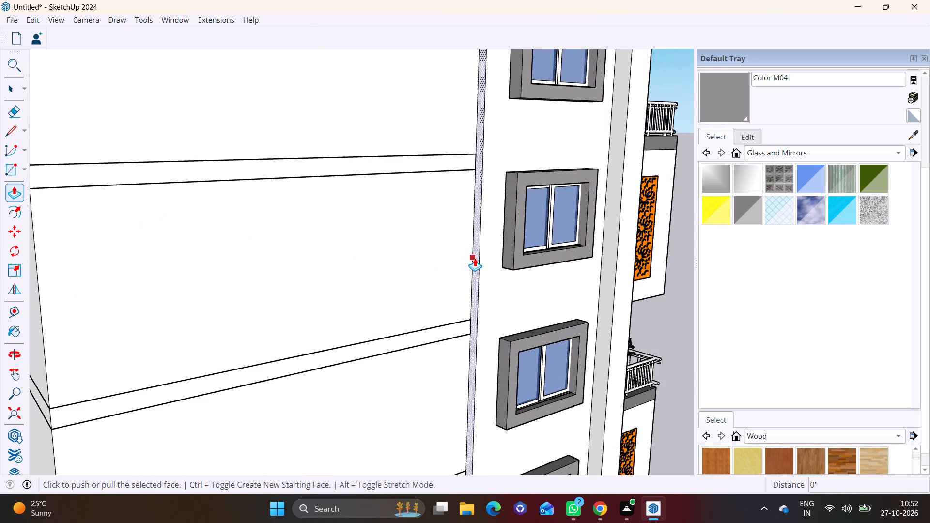
{"action": "left_click", "coordinate": [475, 258]}
{"action": "left_click", "coordinate": [452, 259]}
{"action": "scroll", "coordinate": [401, 336], "scroll_direction": "down", "scroll_amount": 8}
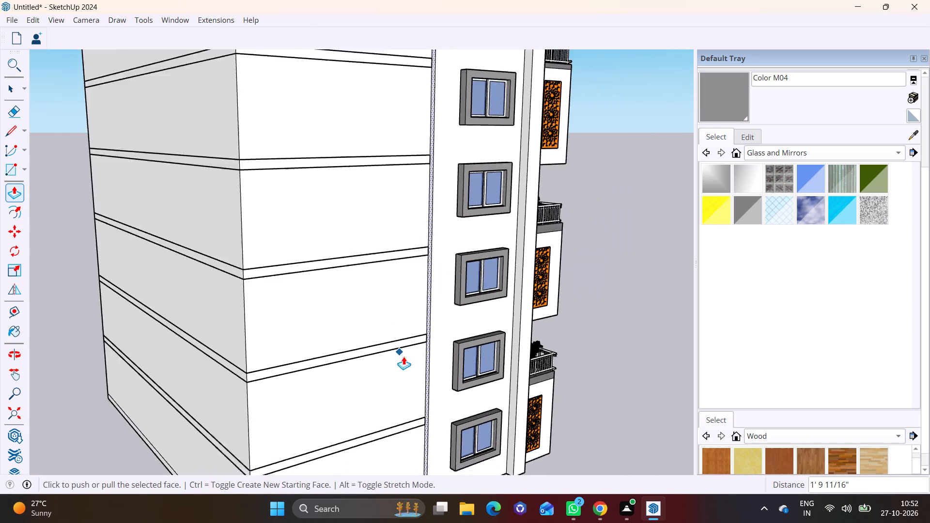
Examine the widened window panel in relation to the side wall and the balcony facade.
{"action": "scroll", "coordinate": [403, 356], "scroll_direction": "down", "scroll_amount": 1}
{"action": "middle_click_drag", "start_coordinate": [493, 359], "coordinate": [141, 321]}
{"action": "scroll", "coordinate": [141, 321], "scroll_direction": "up", "scroll_amount": 1}
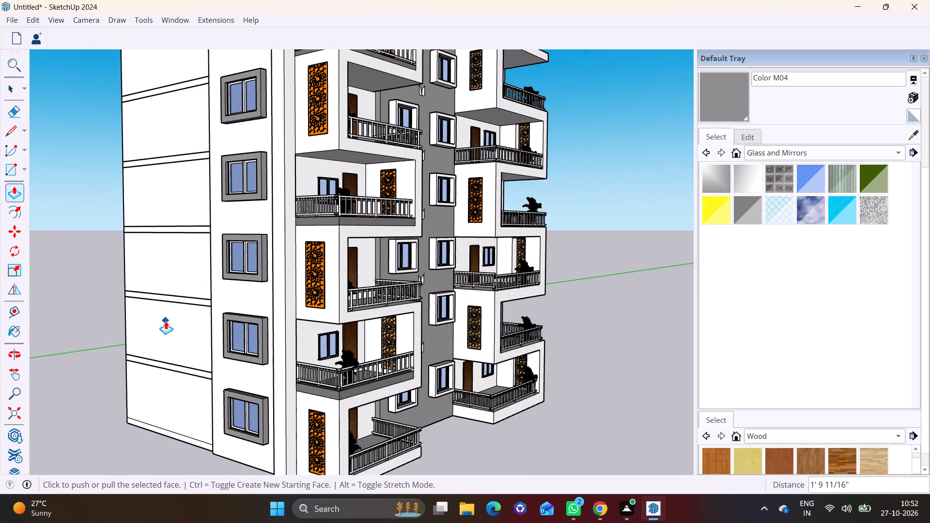
{"action": "scroll", "coordinate": [168, 321], "scroll_direction": "up", "scroll_amount": 6}
{"action": "scroll", "coordinate": [214, 316], "scroll_direction": "down", "scroll_amount": 5}
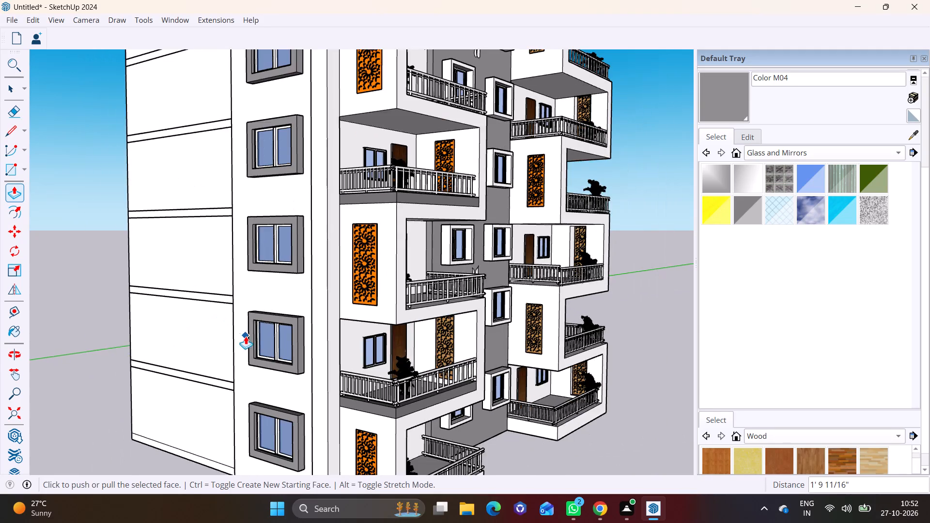
{"action": "middle_click_drag", "start_coordinate": [251, 338], "coordinate": [384, 346]}
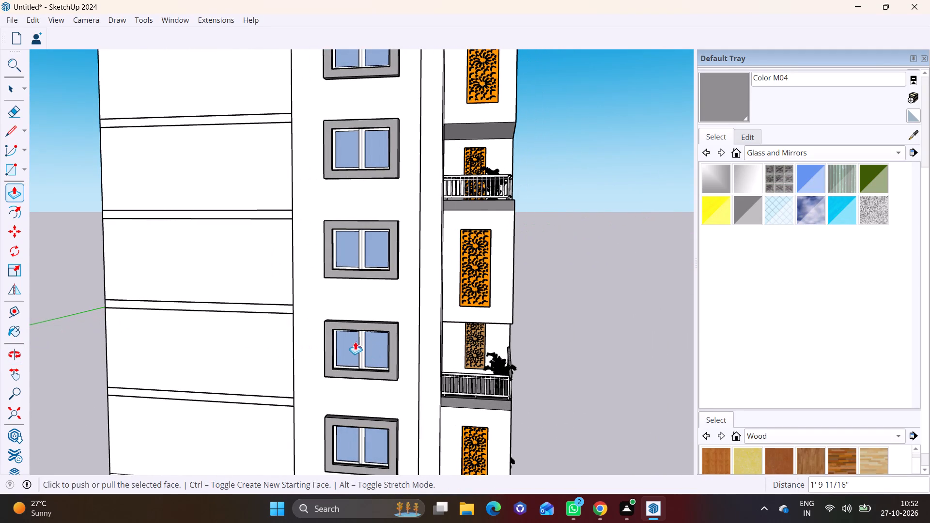
{"action": "middle_click_drag", "start_coordinate": [349, 337], "coordinate": [403, 332]}
{"action": "scroll", "coordinate": [385, 371], "scroll_direction": "up", "scroll_amount": 4}
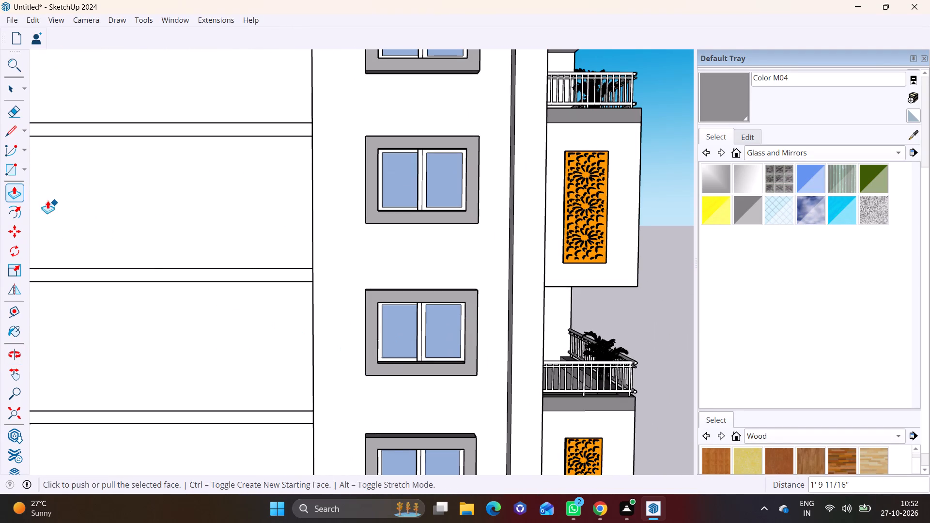
Draw a rectangle about 1' 1 1/16" by 4' 3 15/16" on the side wall at the base corner beside the window panel.
{"action": "left_click", "coordinate": [23, 166]}
{"action": "left_click", "coordinate": [33, 187]}
{"action": "middle_click_drag", "start_coordinate": [319, 336], "coordinate": [319, 305], "text": "shift"}
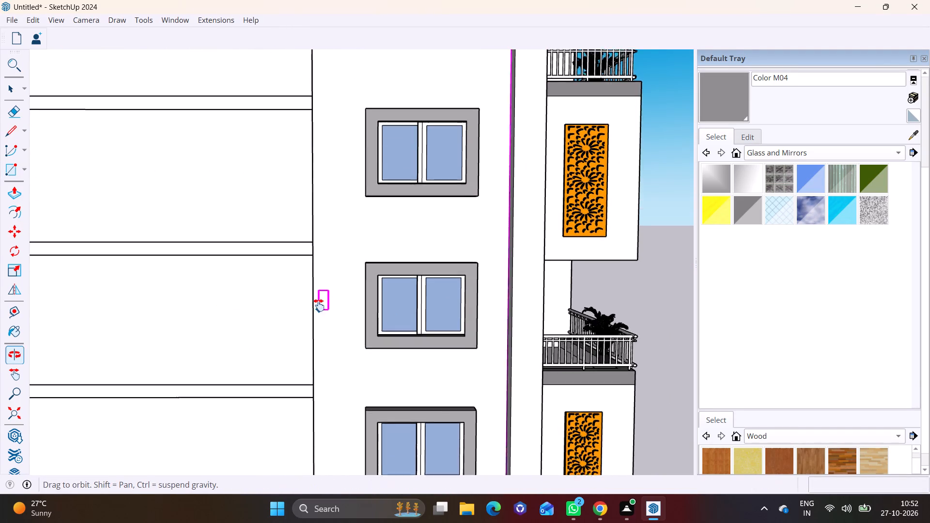
{"action": "middle_click_drag", "start_coordinate": [319, 305], "coordinate": [324, 222], "text": "shift"}
{"action": "middle_click_drag", "start_coordinate": [367, 322], "coordinate": [525, 350]}
{"action": "scroll", "coordinate": [452, 425], "scroll_direction": "up", "scroll_amount": 4}
{"action": "middle_click_drag", "start_coordinate": [481, 423], "coordinate": [400, 273], "text": "shift"}
{"action": "scroll", "coordinate": [402, 338], "scroll_direction": "up", "scroll_amount": 6}
{"action": "middle_click_drag", "start_coordinate": [403, 340], "coordinate": [381, 364], "text": "shift"}
{"action": "scroll", "coordinate": [412, 346], "scroll_direction": "up", "scroll_amount": 5}
{"action": "middle_click_drag", "start_coordinate": [401, 357], "coordinate": [384, 377]}
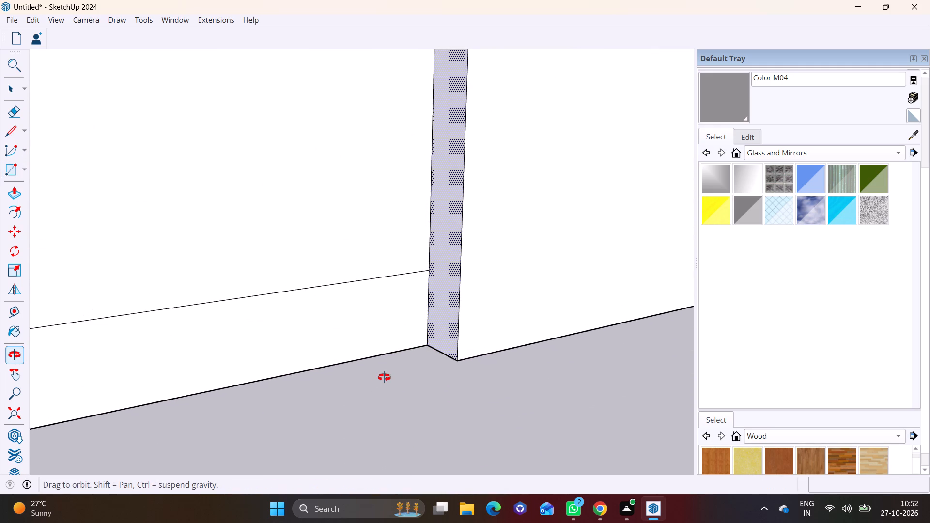
{"action": "middle_click_drag", "start_coordinate": [384, 377], "coordinate": [370, 378]}
{"action": "scroll", "coordinate": [370, 378], "scroll_direction": "down", "scroll_amount": 1}
{"action": "middle_click_drag", "start_coordinate": [373, 374], "coordinate": [352, 387], "text": "shift"}
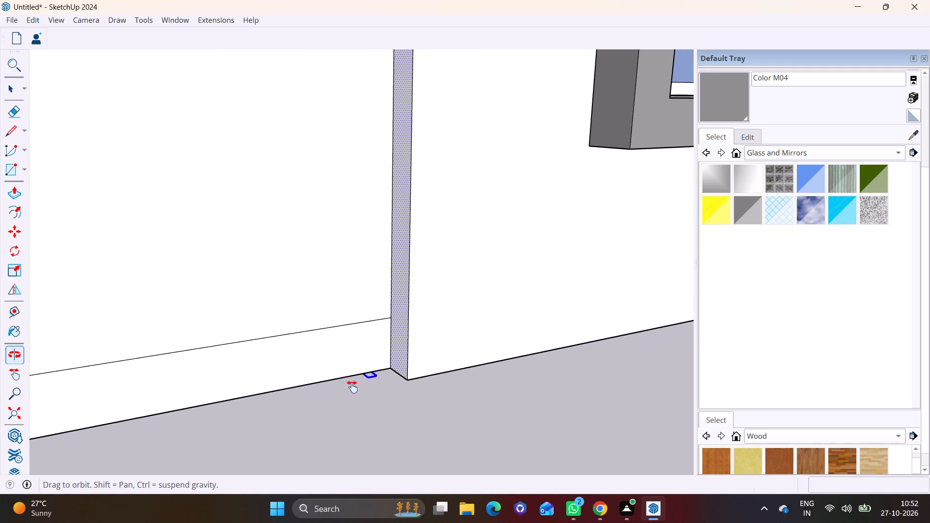
{"action": "middle_click_drag", "start_coordinate": [352, 387], "coordinate": [344, 390], "text": "shift"}
{"action": "scroll", "coordinate": [344, 390], "scroll_direction": "up", "scroll_amount": 1, "text": "shift"}
{"action": "scroll", "coordinate": [363, 377], "scroll_direction": "up", "scroll_amount": 3}
{"action": "scroll", "coordinate": [385, 366], "scroll_direction": "down", "scroll_amount": 5}
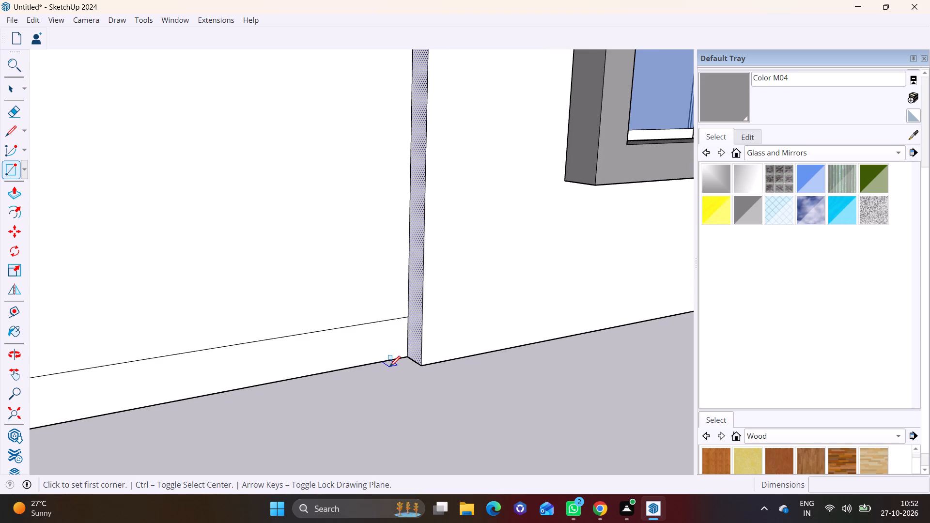
{"action": "left_click", "coordinate": [405, 356]}
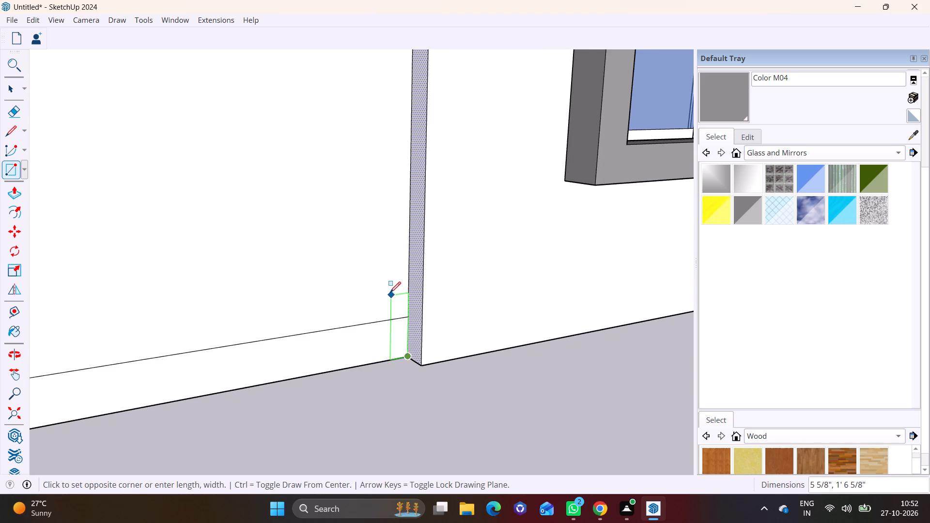
{"action": "left_click", "coordinate": [367, 178]}
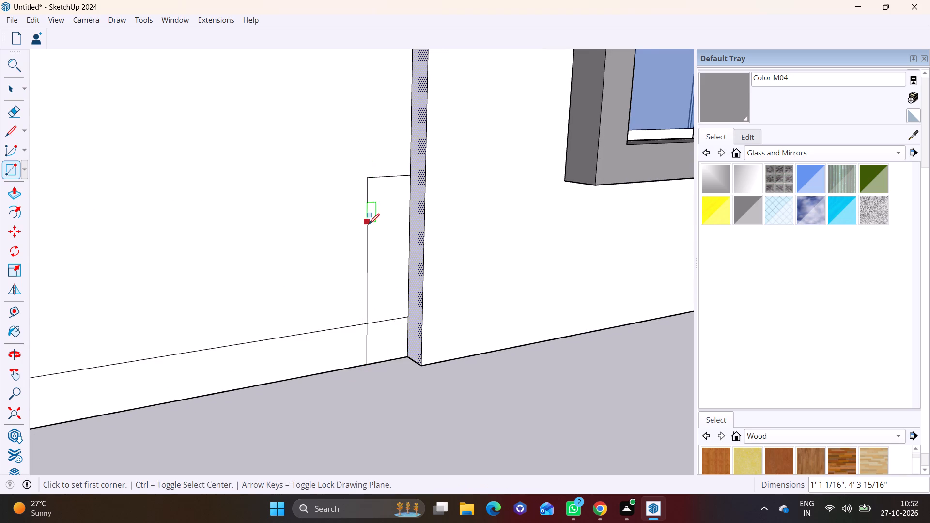
Extrude the base rectangle flush with the window panel's face, plus about 6 3/16" further out.
{"action": "key", "text": "space"}
{"action": "left_click", "coordinate": [386, 251]}
{"action": "left_click", "coordinate": [13, 190]}
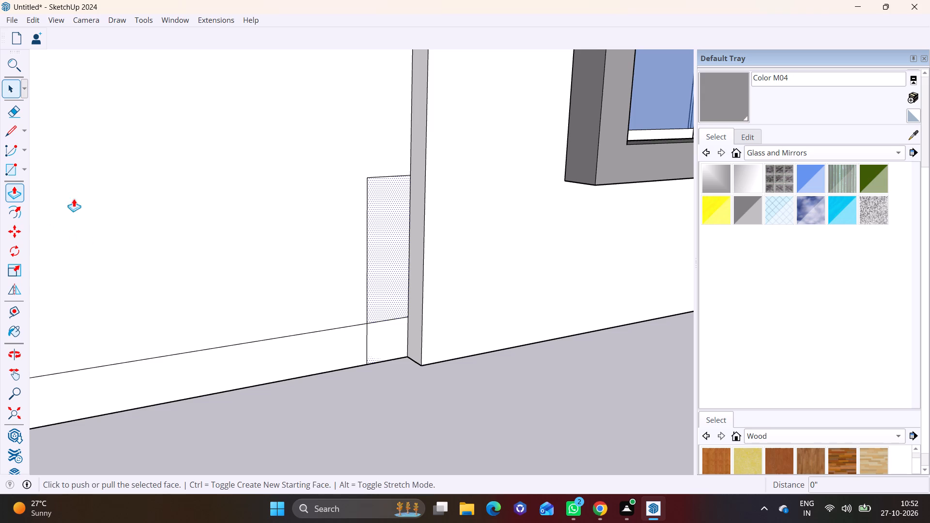
{"action": "left_click", "coordinate": [383, 247]}
{"action": "left_click", "coordinate": [414, 250]}
{"action": "left_click", "coordinate": [407, 257]}
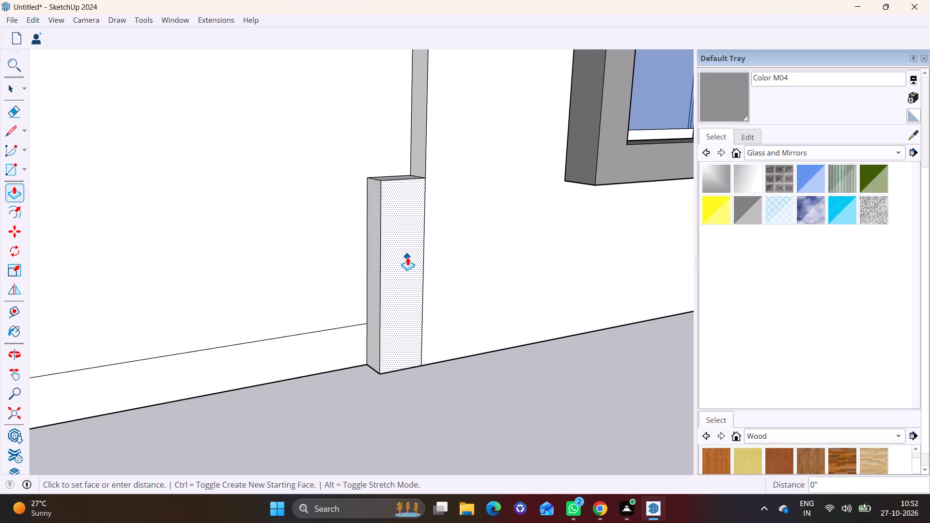
{"action": "left_click", "coordinate": [421, 258]}
Push the block's outer side face in by about 8 3/16" to narrow it into a slim strip.
{"action": "middle_click_drag", "start_coordinate": [488, 292], "coordinate": [235, 264]}
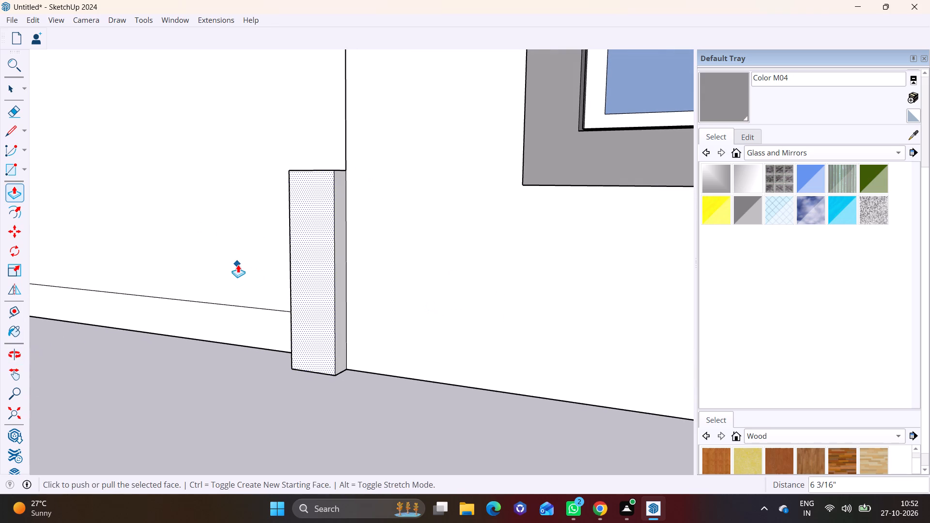
{"action": "middle_click_drag", "start_coordinate": [310, 283], "coordinate": [552, 280]}
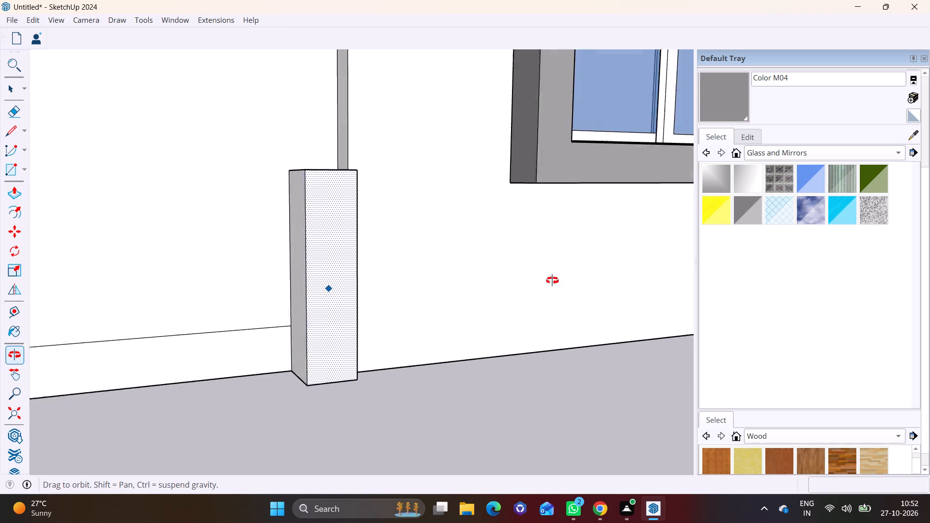
{"action": "middle_click_drag", "start_coordinate": [552, 280], "coordinate": [613, 280]}
{"action": "left_click", "coordinate": [12, 86]}
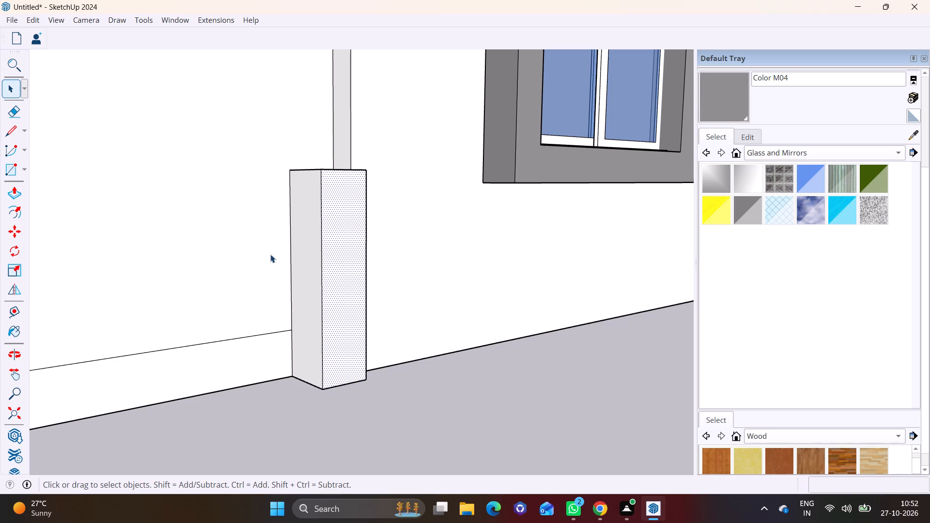
{"action": "left_click", "coordinate": [317, 263]}
{"action": "left_click", "coordinate": [18, 192]}
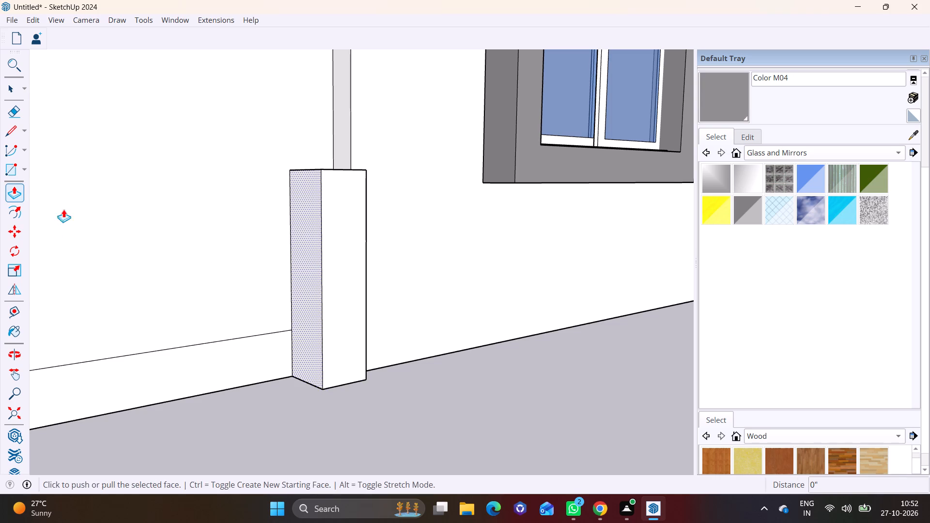
{"action": "left_click", "coordinate": [309, 291]}
{"action": "left_click", "coordinate": [337, 286]}
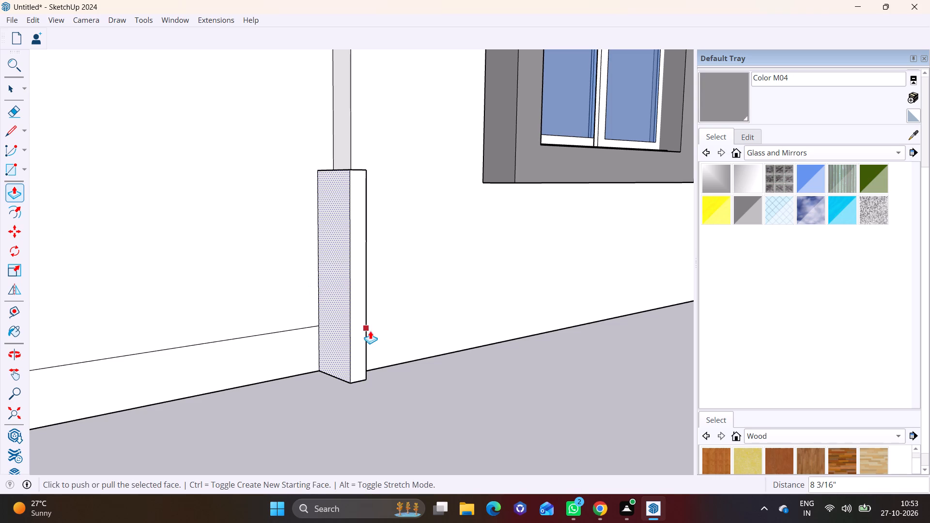
Pull the strip's top face upward in stages along the window panel's edge to about the third storey.
{"action": "middle_click_drag", "start_coordinate": [363, 332], "coordinate": [129, 341]}
{"action": "middle_click_drag", "start_coordinate": [223, 248], "coordinate": [201, 416]}
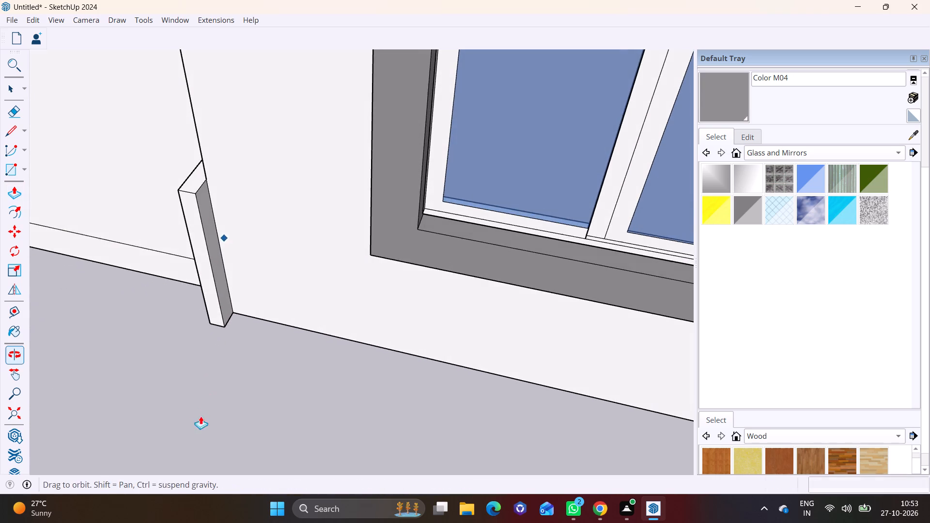
{"action": "middle_click_drag", "start_coordinate": [201, 416], "coordinate": [201, 416]}
{"action": "middle_click_drag", "start_coordinate": [200, 239], "coordinate": [277, 377]}
{"action": "scroll", "coordinate": [250, 353], "scroll_direction": "down", "scroll_amount": 4}
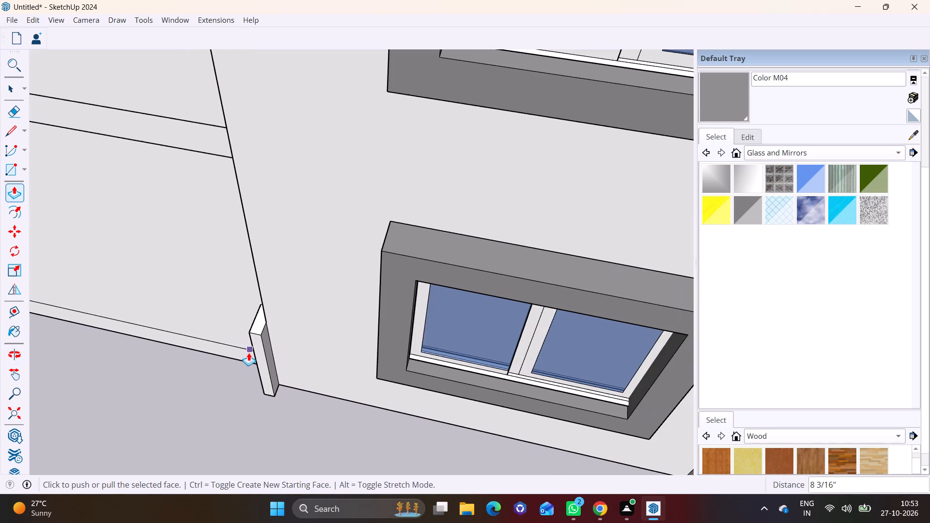
{"action": "middle_click_drag", "start_coordinate": [304, 344], "coordinate": [528, 305]}
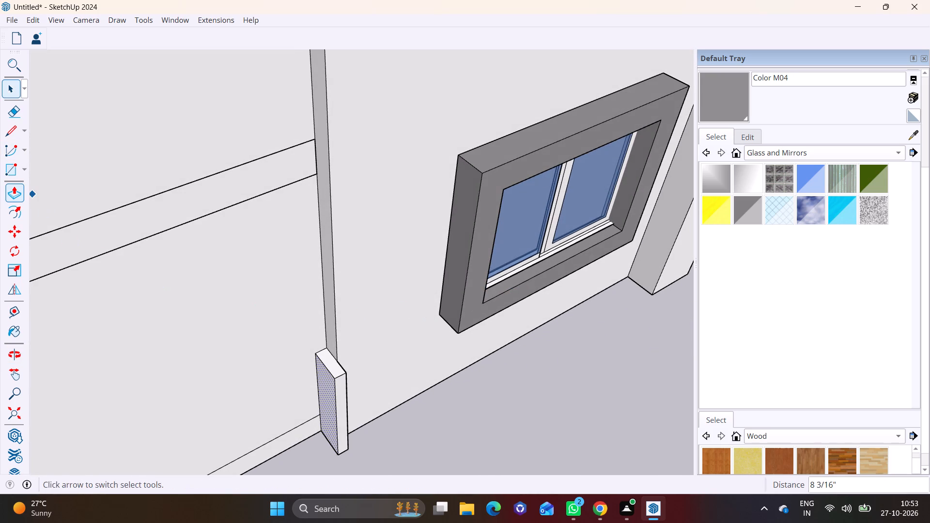
{"action": "left_click", "coordinate": [10, 92]}
{"action": "left_click", "coordinate": [330, 363]}
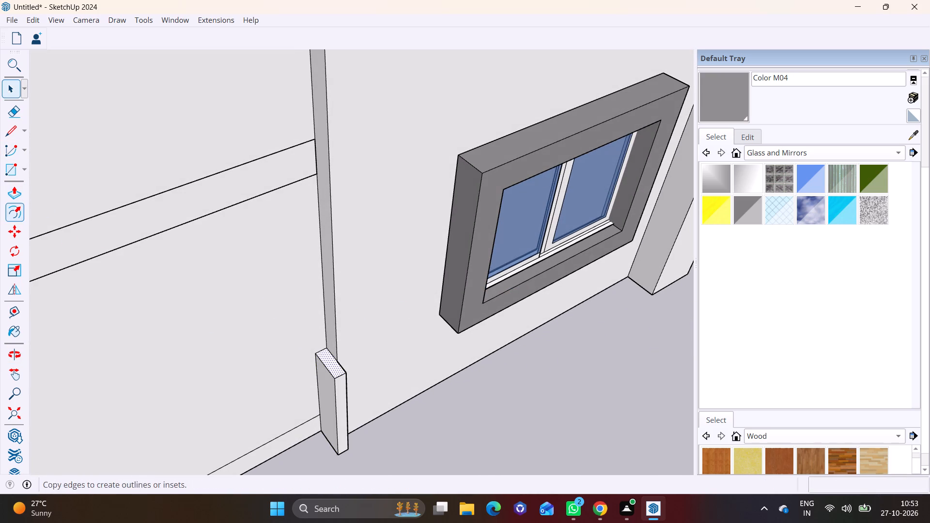
{"action": "left_click", "coordinate": [12, 196]}
{"action": "left_click", "coordinate": [334, 366]}
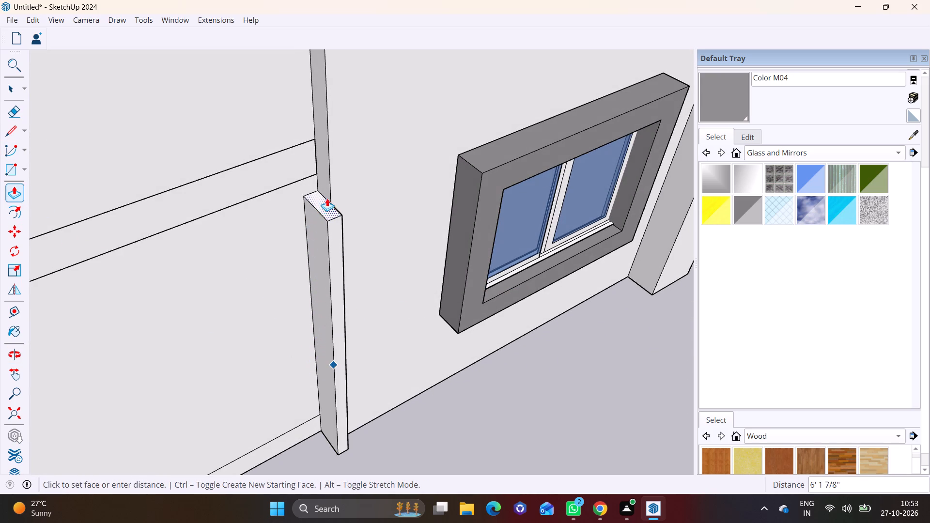
{"action": "left_click", "coordinate": [334, 112]}
{"action": "left_click", "coordinate": [326, 191]}
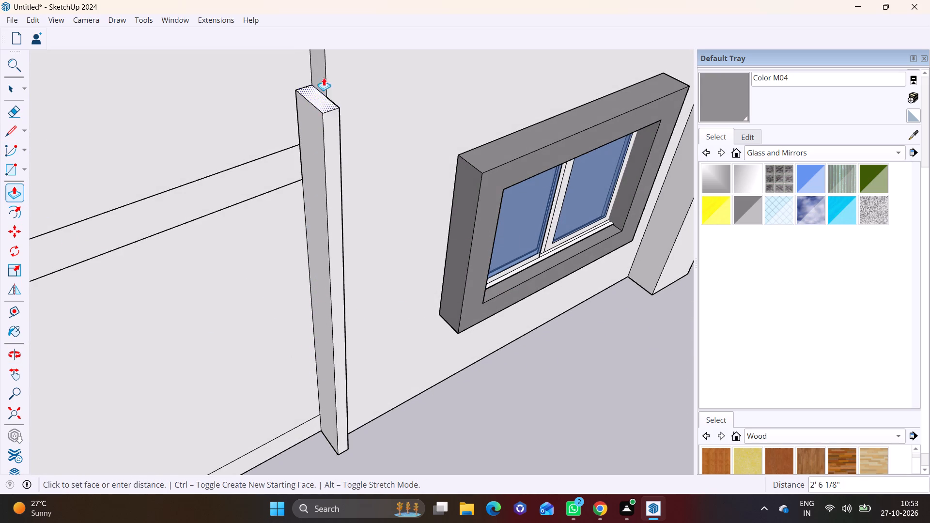
{"action": "scroll", "coordinate": [326, 58], "scroll_direction": "down", "scroll_amount": 7}
{"action": "middle_click_drag", "start_coordinate": [329, 64], "coordinate": [319, 426]}
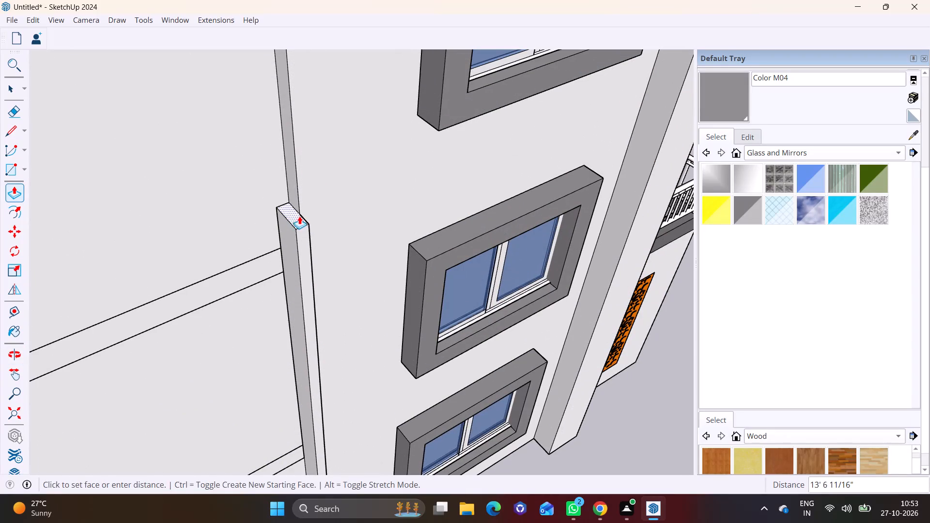
{"action": "left_click_drag", "start_coordinate": [299, 215], "coordinate": [298, 198]}
{"action": "left_click", "coordinate": [300, 221]}
{"action": "scroll", "coordinate": [312, 130], "scroll_direction": "down", "scroll_amount": 5}
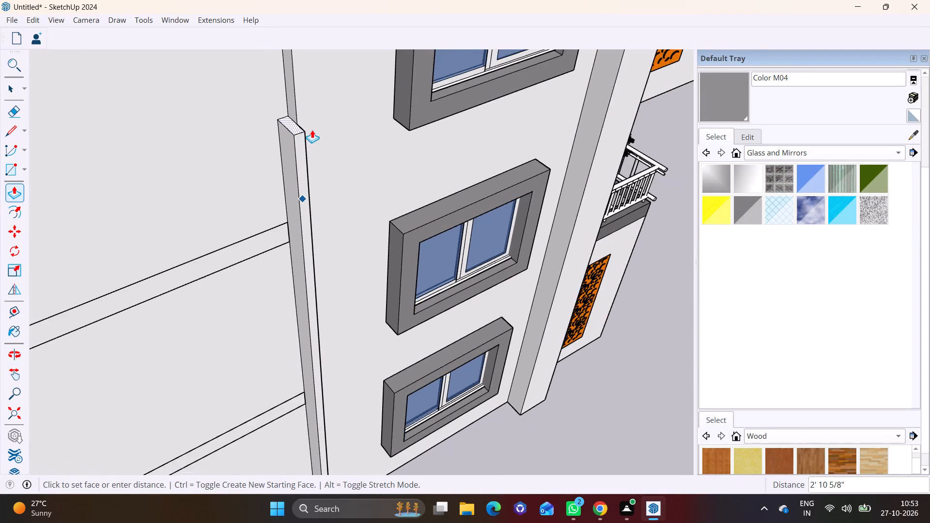
{"action": "scroll", "coordinate": [312, 130], "scroll_direction": "down", "scroll_amount": 2}
{"action": "middle_click_drag", "start_coordinate": [319, 124], "coordinate": [361, 522], "text": "shift"}
{"action": "middle_click_drag", "start_coordinate": [338, 446], "coordinate": [336, 370], "text": "shift"}
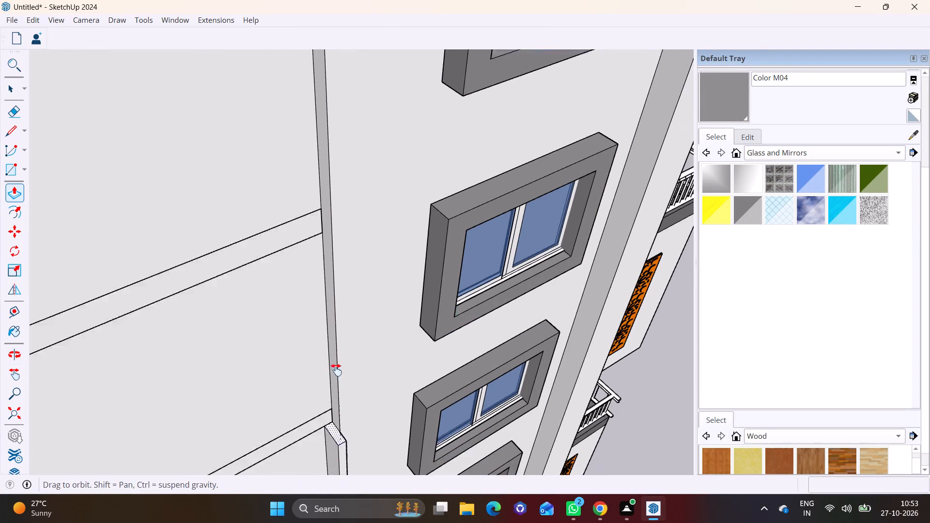
{"action": "middle_click_drag", "start_coordinate": [336, 370], "coordinate": [336, 337], "text": "shift"}
{"action": "left_click", "coordinate": [343, 370]}
Pull the strip's top face another 34' up to the building's roof edge.
{"action": "left_click", "coordinate": [336, 367]}
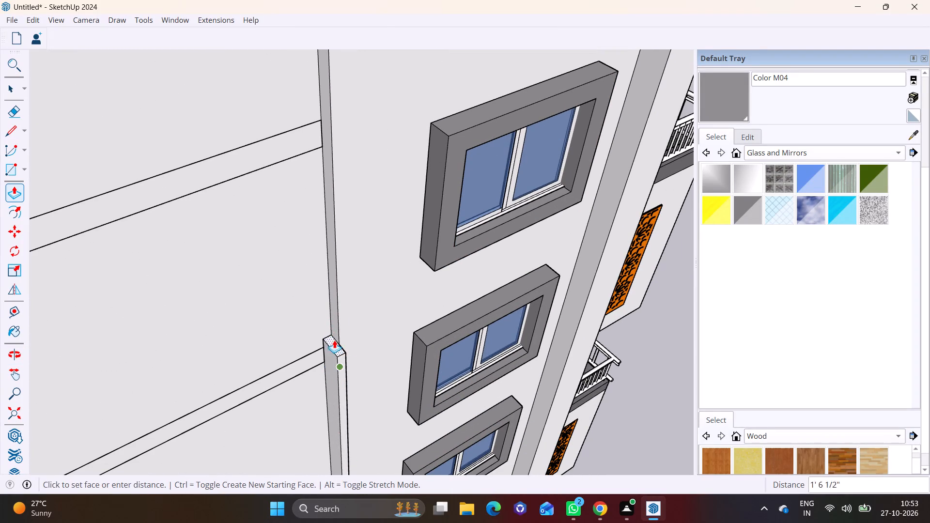
{"action": "scroll", "coordinate": [341, 120], "scroll_direction": "down", "scroll_amount": 6}
{"action": "middle_click_drag", "start_coordinate": [344, 87], "coordinate": [330, 409], "text": "shift"}
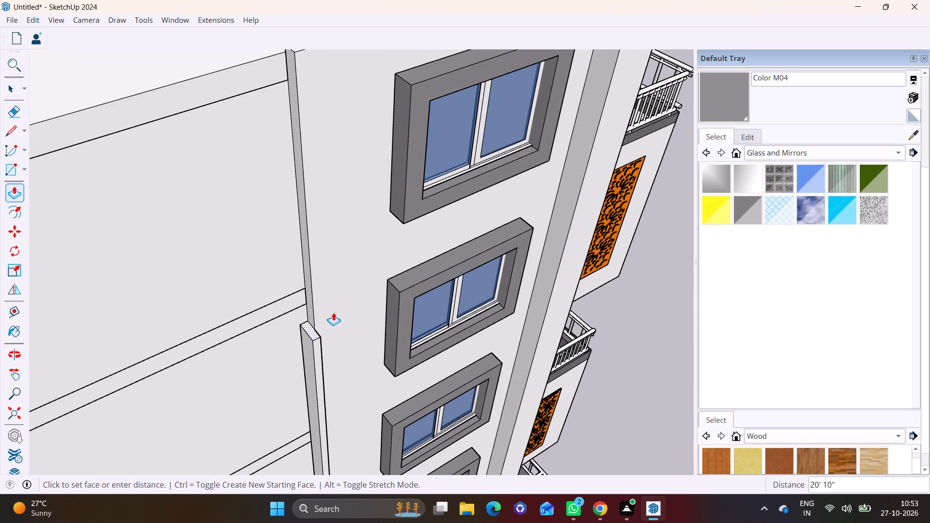
{"action": "middle_click_drag", "start_coordinate": [314, 209], "coordinate": [321, 286], "text": "shift"}
{"action": "scroll", "coordinate": [321, 286], "scroll_direction": "down", "scroll_amount": 1}
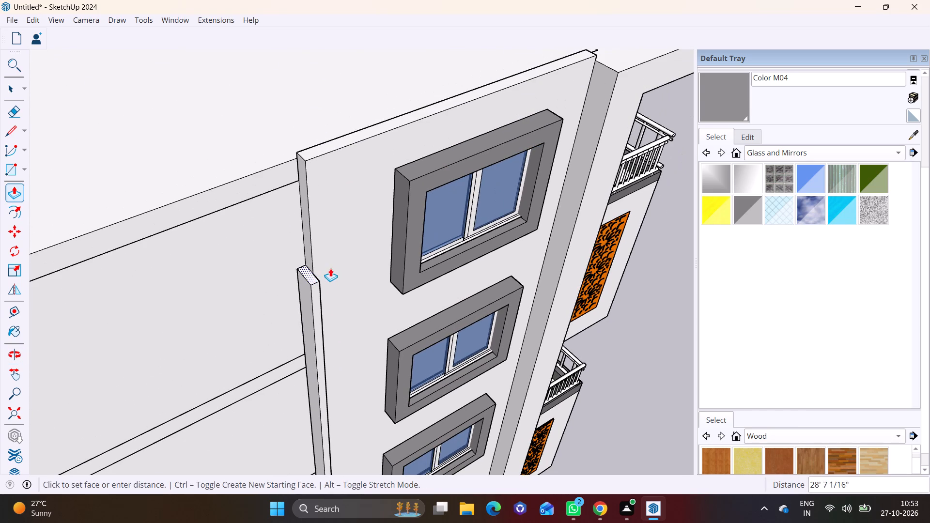
{"action": "left_click", "coordinate": [277, 162]}
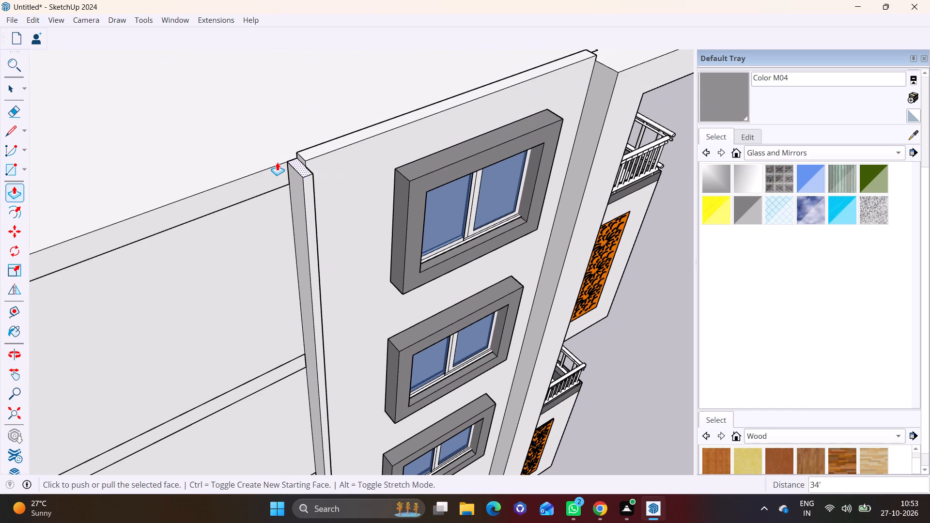
{"action": "middle_click_drag", "start_coordinate": [347, 192], "coordinate": [236, 83]}
{"action": "scroll", "coordinate": [301, 169], "scroll_direction": "down", "scroll_amount": 3}
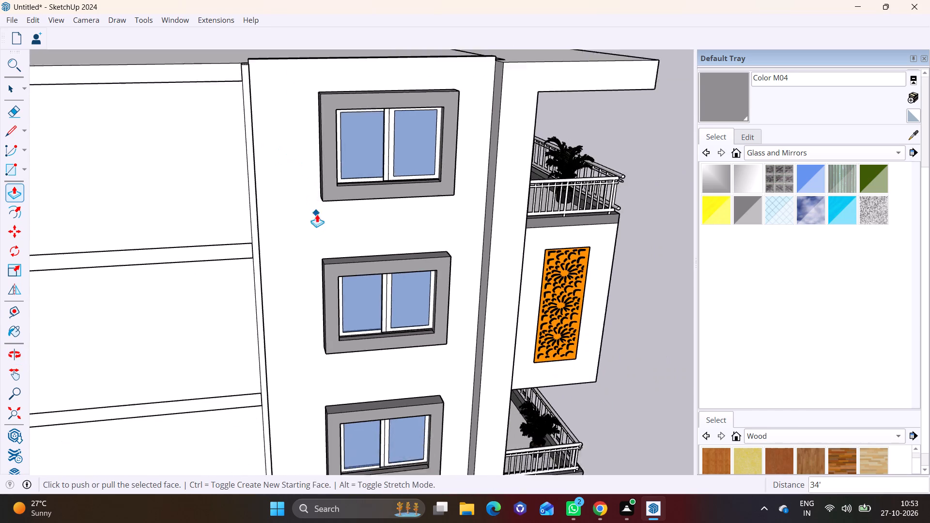
Pull the vertical strip's narrow front face outward by about 1' 5 1/4" so it projects further from the wall.
{"action": "scroll", "coordinate": [317, 214], "scroll_direction": "down", "scroll_amount": 1}
{"action": "middle_click_drag", "start_coordinate": [341, 246], "coordinate": [188, 181]}
{"action": "scroll", "coordinate": [152, 237], "scroll_direction": "down", "scroll_amount": 1}
{"action": "middle_click_drag", "start_coordinate": [143, 268], "coordinate": [319, 223], "text": "shift"}
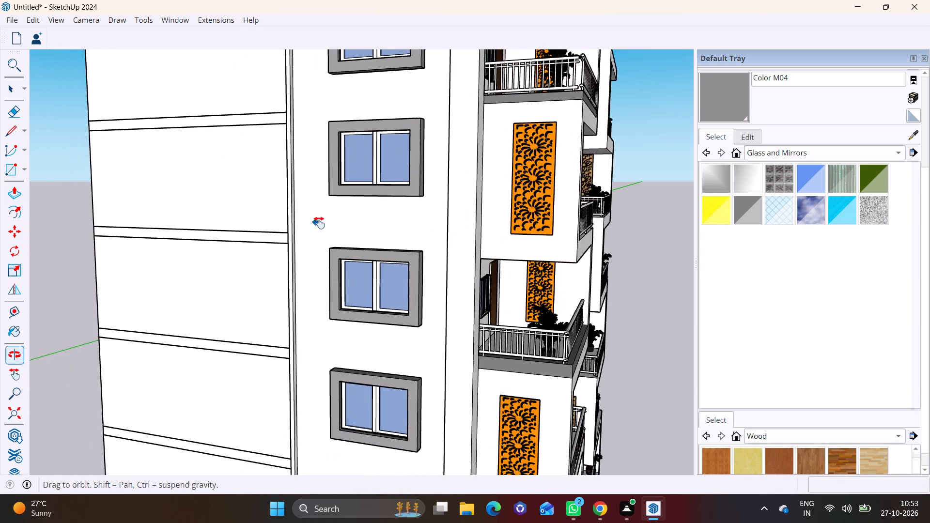
{"action": "middle_click_drag", "start_coordinate": [319, 223], "coordinate": [325, 222], "text": "shift"}
{"action": "scroll", "coordinate": [298, 265], "scroll_direction": "up", "scroll_amount": 5}
{"action": "middle_click_drag", "start_coordinate": [280, 311], "coordinate": [198, 304]}
{"action": "scroll", "coordinate": [200, 304], "scroll_direction": "up", "scroll_amount": 2}
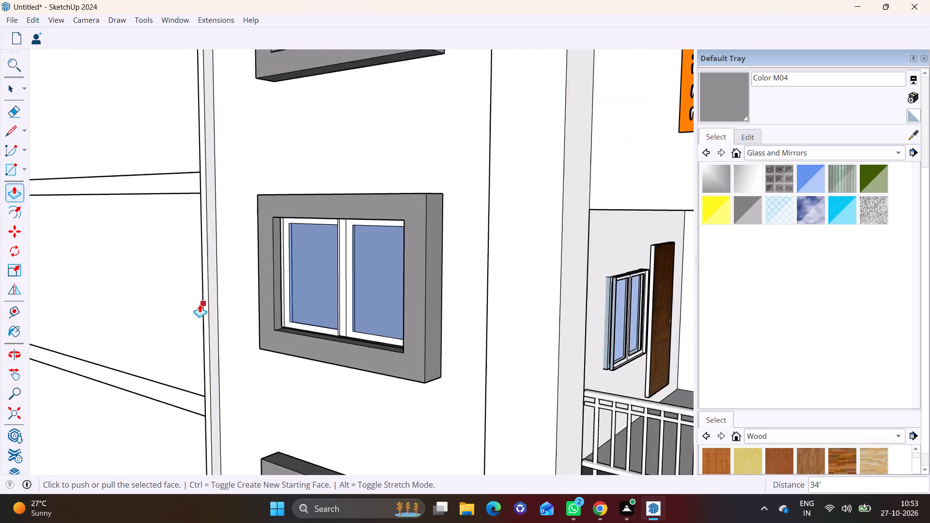
{"action": "scroll", "coordinate": [200, 304], "scroll_direction": "up", "scroll_amount": 3}
{"action": "middle_click_drag", "start_coordinate": [203, 323], "coordinate": [220, 263], "text": "shift"}
{"action": "left_click", "coordinate": [15, 93]}
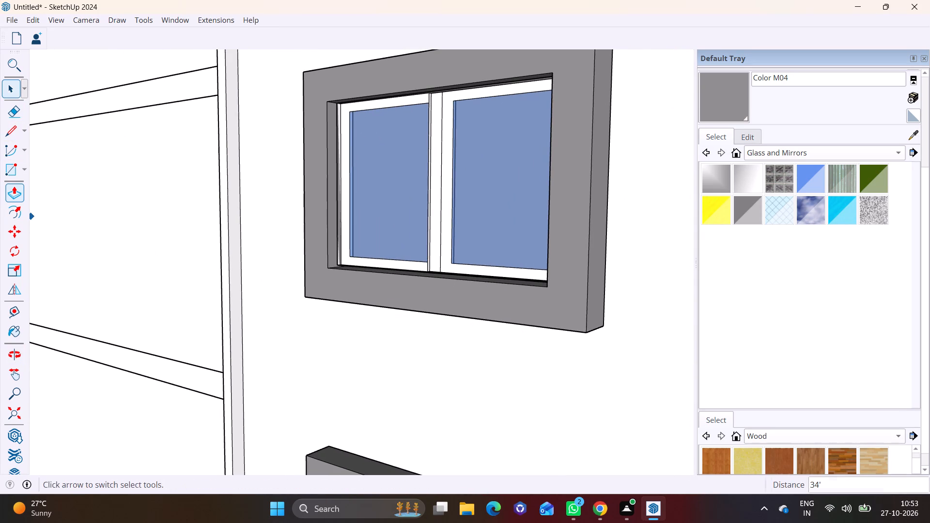
{"action": "left_click", "coordinate": [226, 246]}
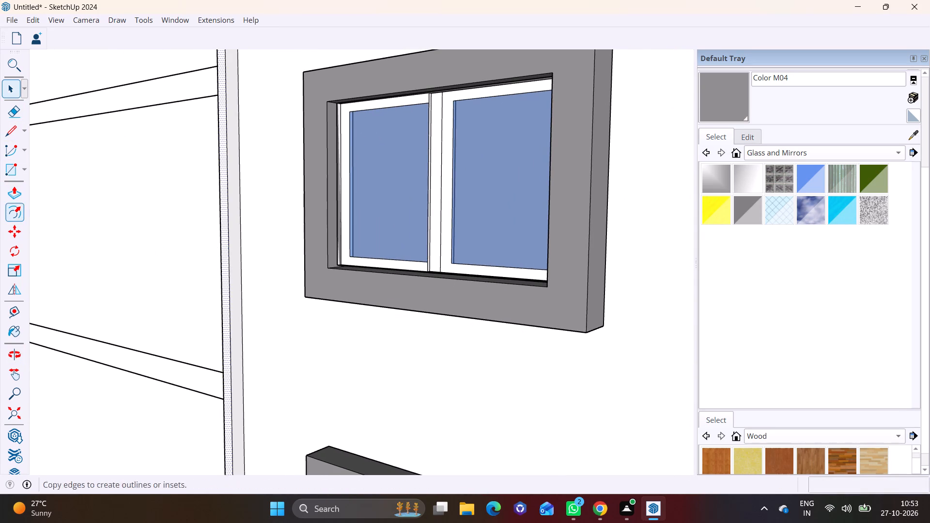
{"action": "left_click", "coordinate": [9, 192]}
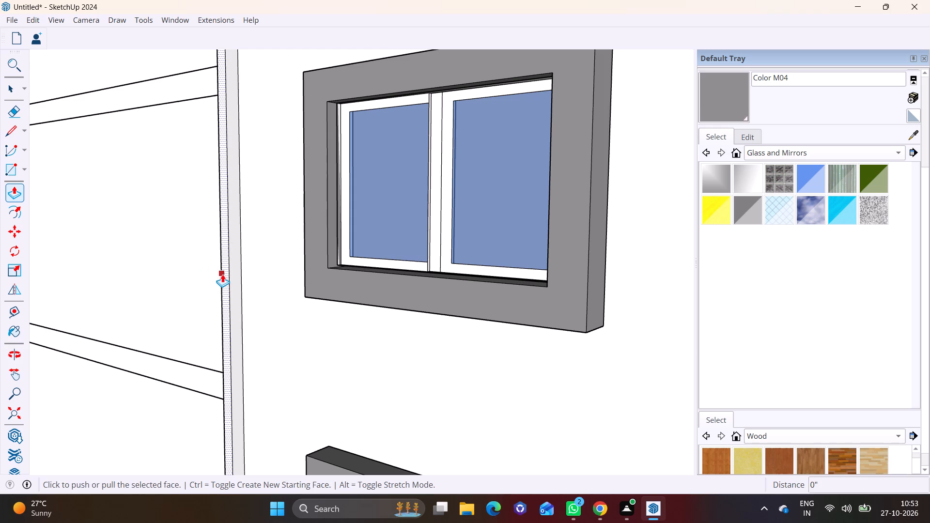
{"action": "left_click", "coordinate": [222, 274]}
{"action": "left_click", "coordinate": [186, 279]}
Pull the strip's side face, on the side away from the windows, outward by about 6 9/16" to thicken the strip.
{"action": "scroll", "coordinate": [190, 314], "scroll_direction": "down", "scroll_amount": 3}
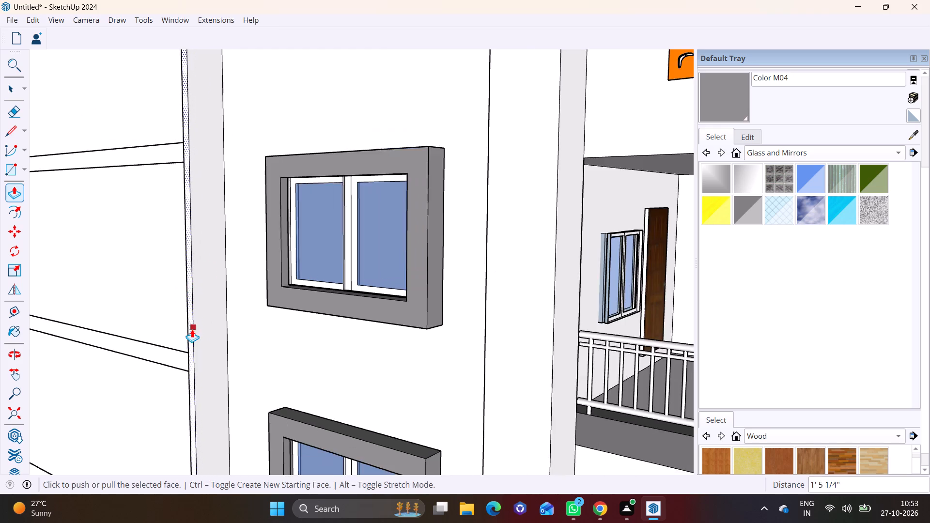
{"action": "scroll", "coordinate": [192, 329], "scroll_direction": "down", "scroll_amount": 3}
{"action": "middle_click_drag", "start_coordinate": [192, 324], "coordinate": [553, 318]}
{"action": "scroll", "coordinate": [552, 320], "scroll_direction": "down", "scroll_amount": 1}
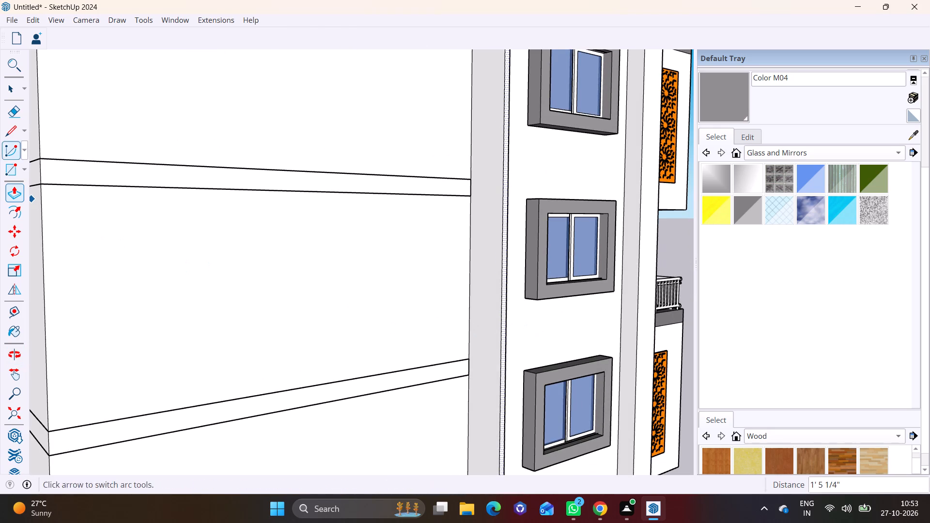
{"action": "left_click", "coordinate": [12, 93]}
{"action": "left_click", "coordinate": [474, 302]}
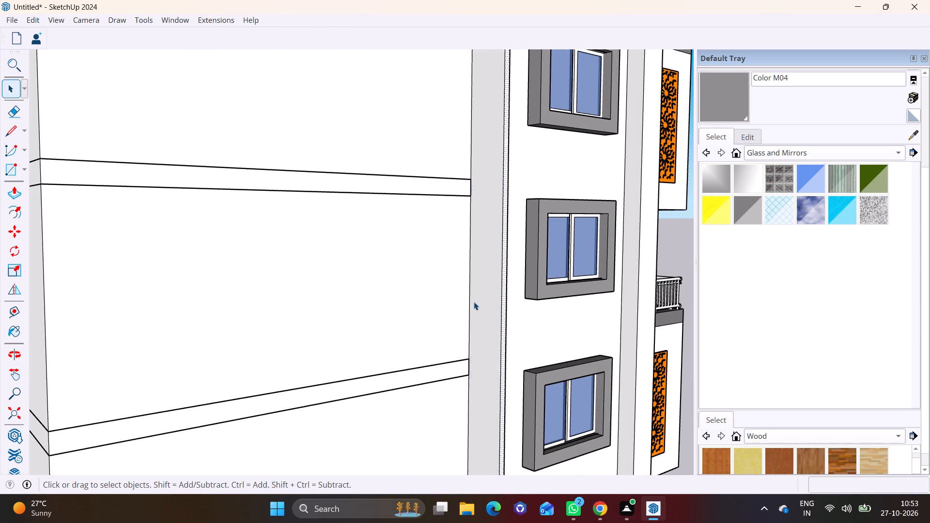
{"action": "left_click", "coordinate": [8, 194]}
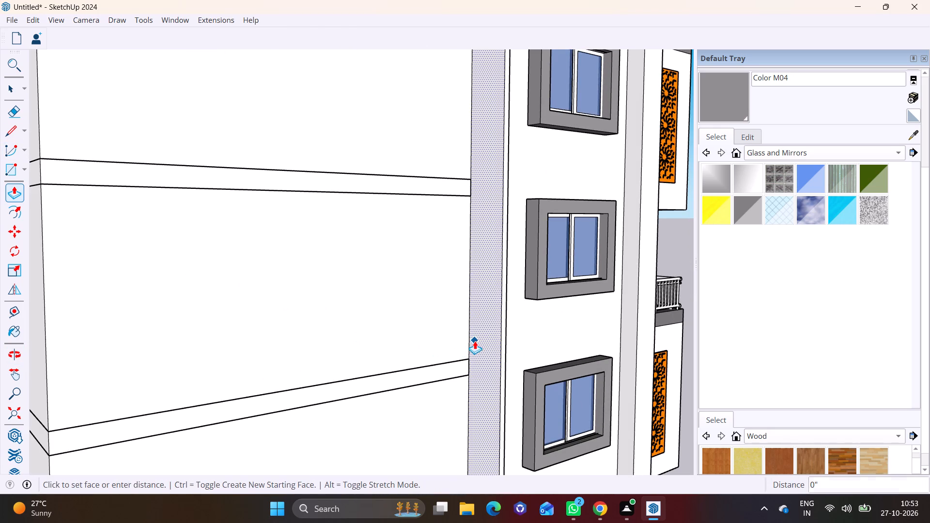
{"action": "left_click", "coordinate": [475, 341]}
{"action": "left_click", "coordinate": [468, 342]}
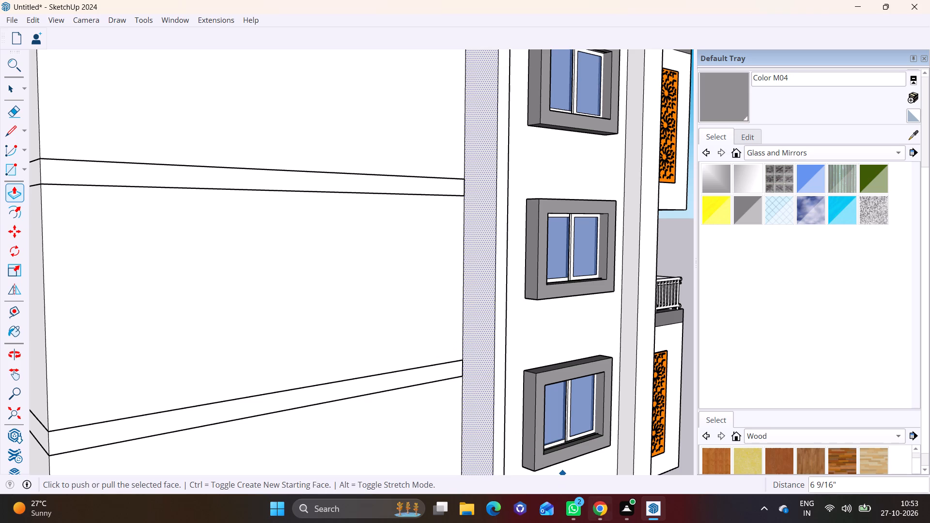
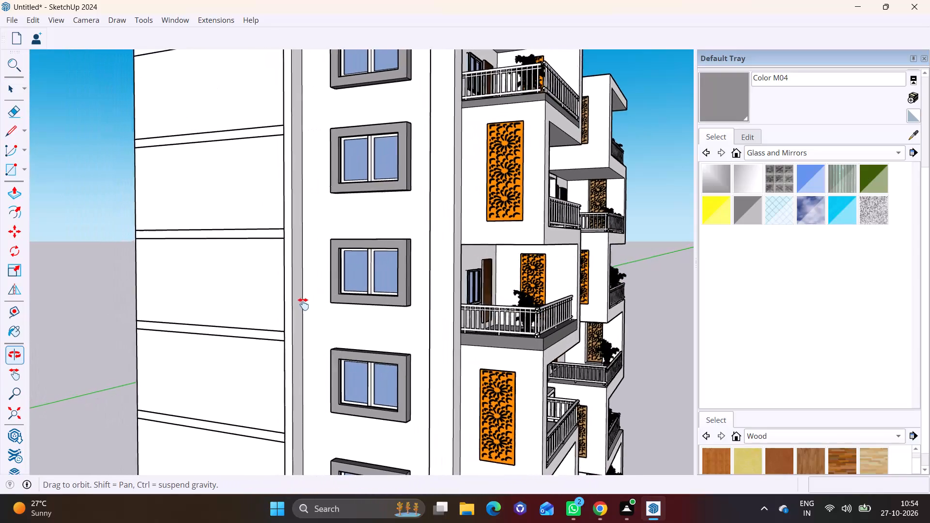
Draw a line across the vertical strip's outer side face, level with the lower edge of the roof band.
{"action": "middle_click_drag", "start_coordinate": [295, 217], "coordinate": [573, 272]}
{"action": "scroll", "coordinate": [484, 124], "scroll_direction": "up", "scroll_amount": 5}
{"action": "middle_click_drag", "start_coordinate": [479, 137], "coordinate": [434, 220], "text": "shift"}
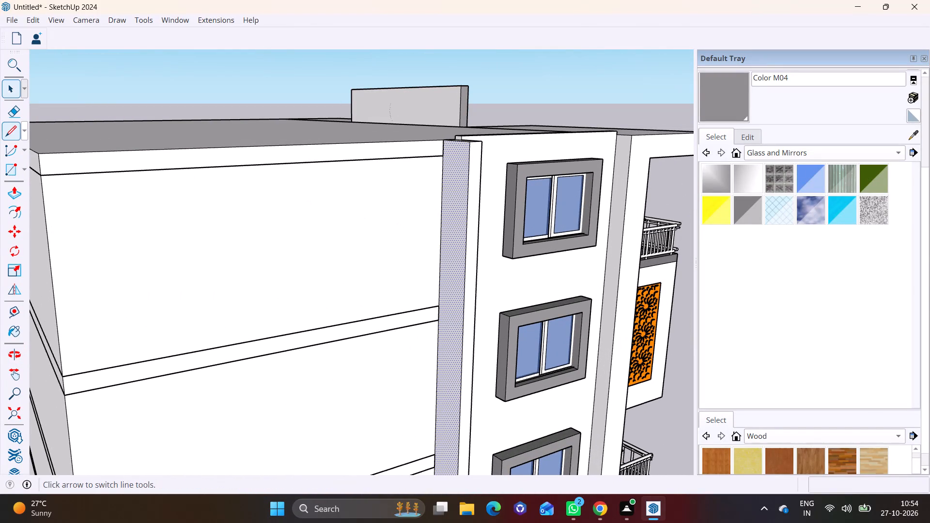
{"action": "left_click", "coordinate": [9, 132]}
{"action": "middle_click_drag", "start_coordinate": [300, 199], "coordinate": [489, 171]}
{"action": "scroll", "coordinate": [556, 119], "scroll_direction": "up", "scroll_amount": 4}
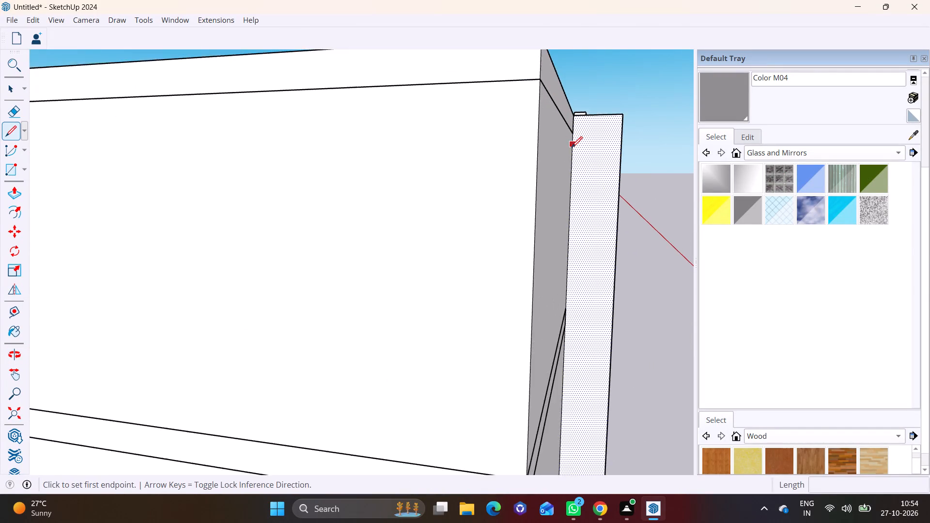
{"action": "scroll", "coordinate": [572, 147], "scroll_direction": "up", "scroll_amount": 3}
{"action": "middle_click_drag", "start_coordinate": [573, 145], "coordinate": [384, 235], "text": "shift"}
{"action": "left_click", "coordinate": [385, 218]}
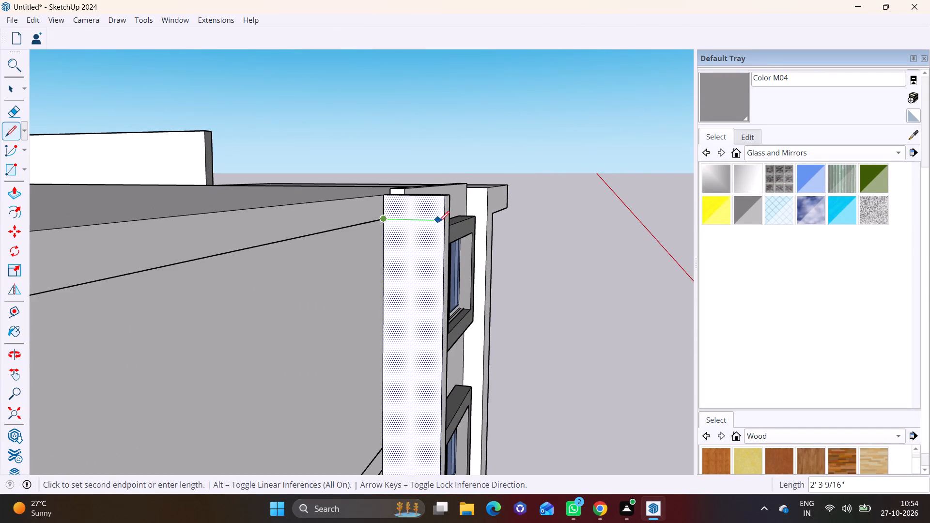
{"action": "left_click", "coordinate": [451, 222]}
Pull the small top section of the strip's side face about 11' 2 5/8" along the roof edge as a horizontal beam.
{"action": "key", "text": "space"}
{"action": "left_click", "coordinate": [418, 210]}
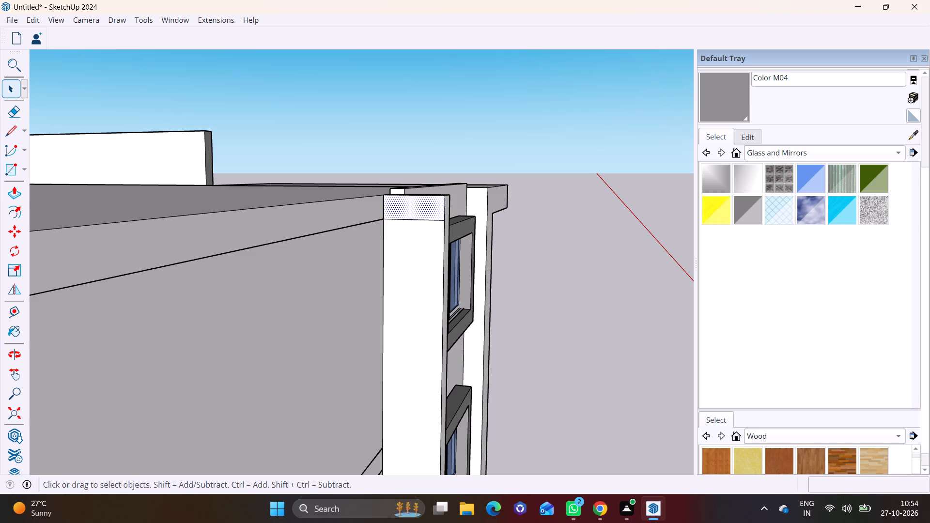
{"action": "left_click", "coordinate": [13, 191]}
{"action": "left_click", "coordinate": [404, 206]}
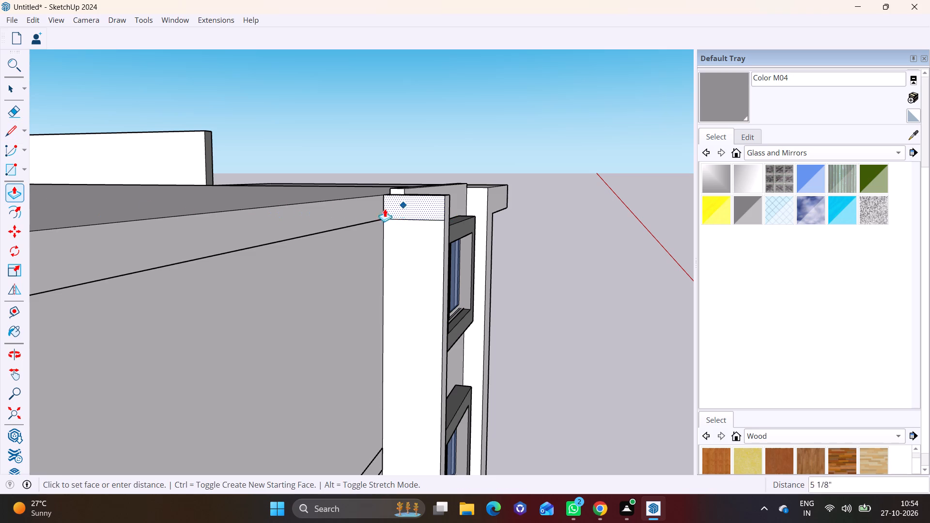
{"action": "scroll", "coordinate": [250, 249], "scroll_direction": "down", "scroll_amount": 5}
{"action": "middle_click_drag", "start_coordinate": [248, 286], "coordinate": [18, 285]}
{"action": "scroll", "coordinate": [73, 275], "scroll_direction": "down", "scroll_amount": 2}
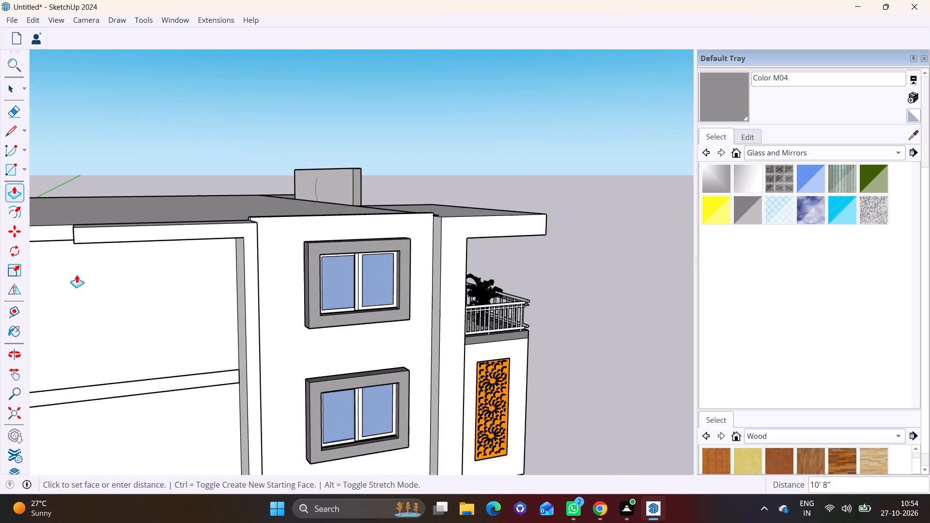
{"action": "middle_click_drag", "start_coordinate": [89, 275], "coordinate": [331, 228], "text": "shift"}
{"action": "middle_click_drag", "start_coordinate": [341, 241], "coordinate": [187, 247]}
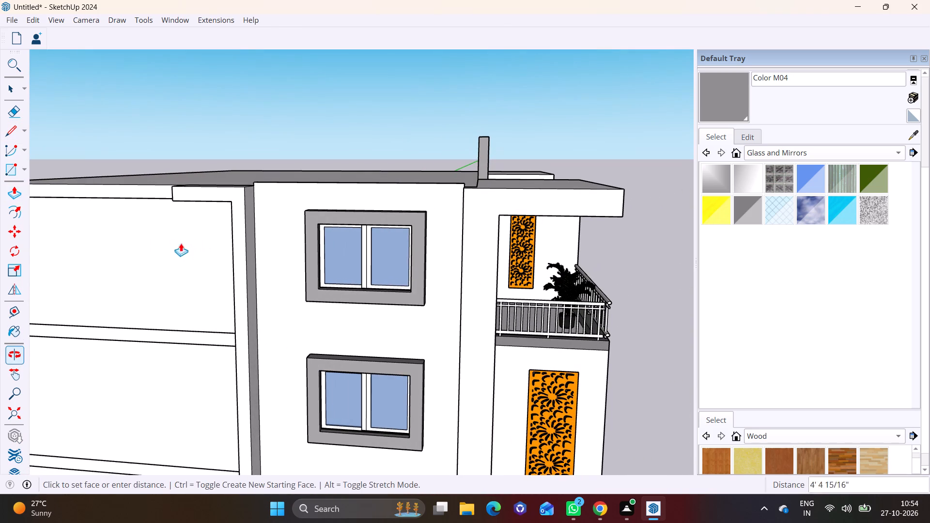
{"action": "left_click", "coordinate": [95, 225]}
Draw a line about 2' 7" long across the beam's underside near its free end.
{"action": "middle_click_drag", "start_coordinate": [111, 220], "coordinate": [174, 115]}
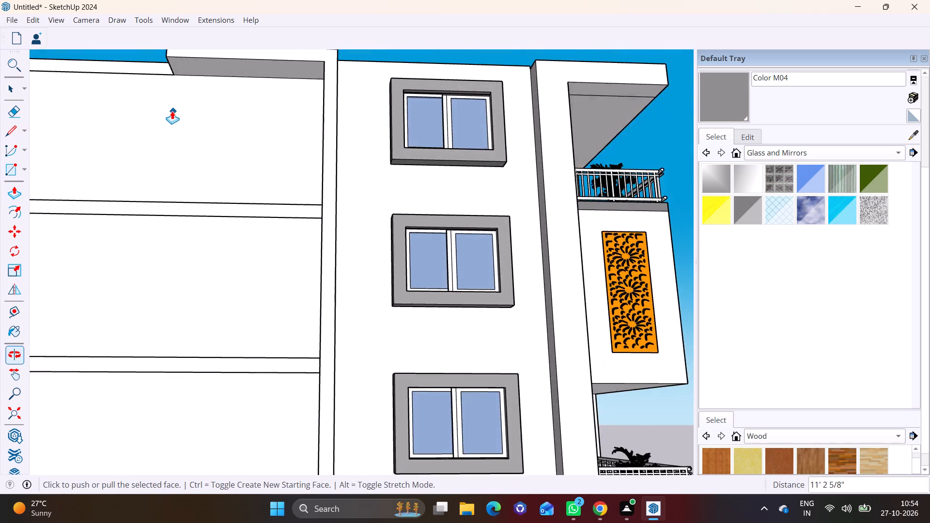
{"action": "scroll", "coordinate": [175, 108], "scroll_direction": "up", "scroll_amount": 4}
{"action": "middle_click_drag", "start_coordinate": [193, 110], "coordinate": [194, 281]}
{"action": "middle_click_drag", "start_coordinate": [216, 264], "coordinate": [214, 138]}
{"action": "middle_click_drag", "start_coordinate": [211, 126], "coordinate": [219, 303]}
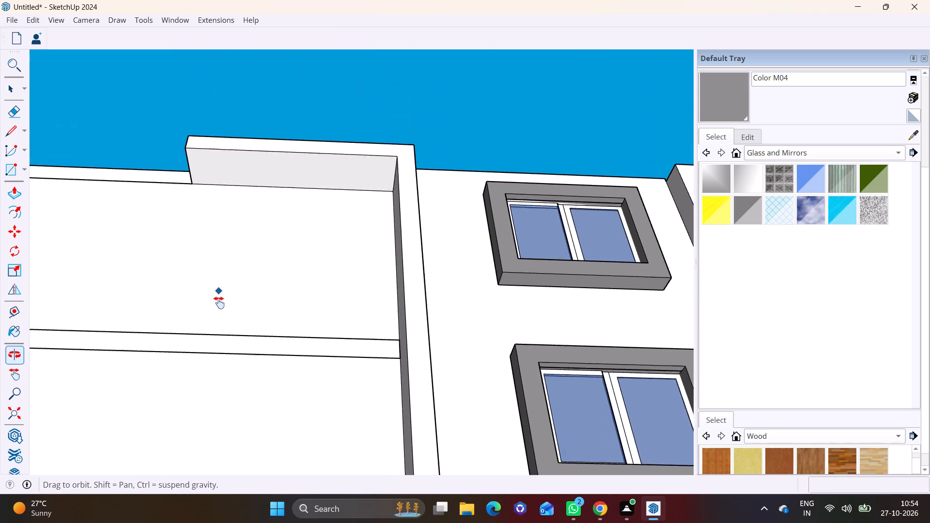
{"action": "middle_click_drag", "start_coordinate": [219, 303], "coordinate": [219, 311]}
{"action": "middle_click_drag", "start_coordinate": [225, 266], "coordinate": [215, 225]}
{"action": "left_click", "coordinate": [7, 127]}
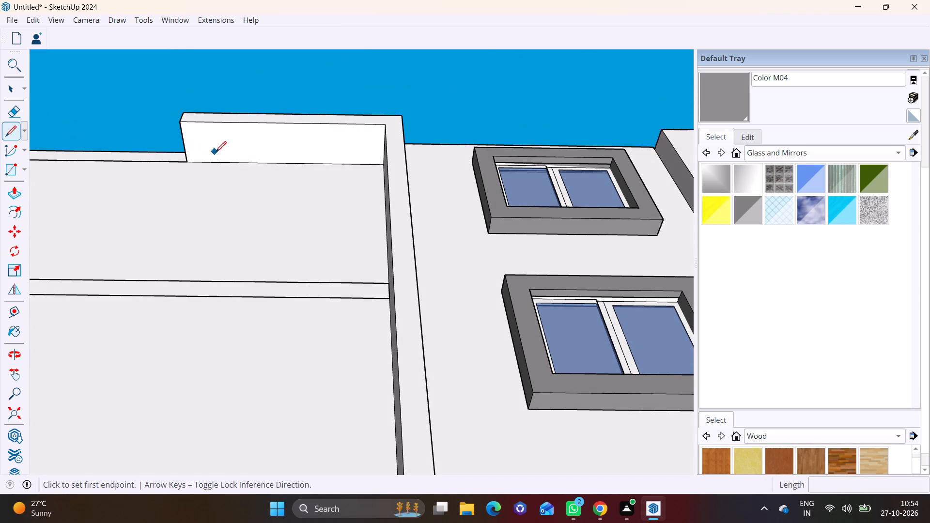
{"action": "left_click", "coordinate": [212, 160]}
{"action": "left_click", "coordinate": [213, 125]}
Pull the underside's end section down about 63' 4 3/8", plus another 2' 7 5/8", to form a second strip reaching the wall's base.
{"action": "key", "text": "space"}
{"action": "left_click", "coordinate": [14, 92]}
{"action": "left_click", "coordinate": [199, 143]}
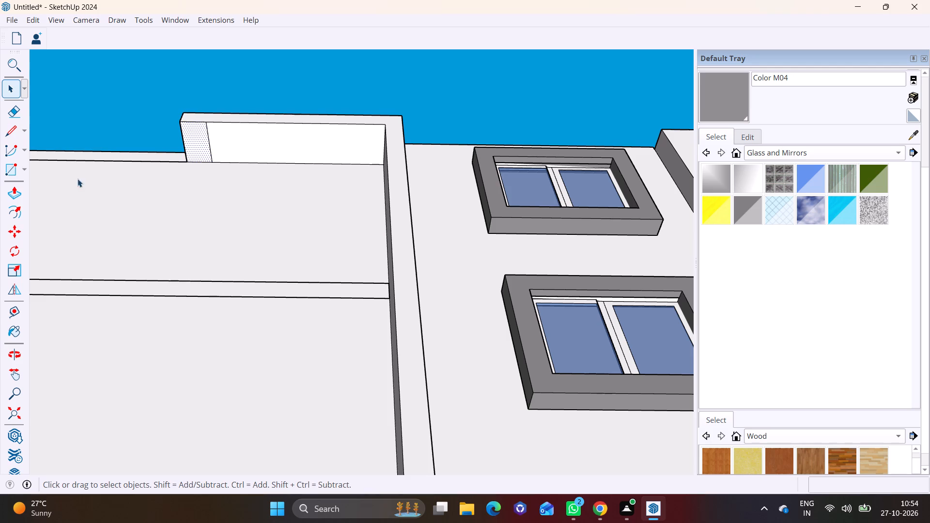
{"action": "left_click", "coordinate": [15, 192]}
{"action": "left_click", "coordinate": [198, 148]}
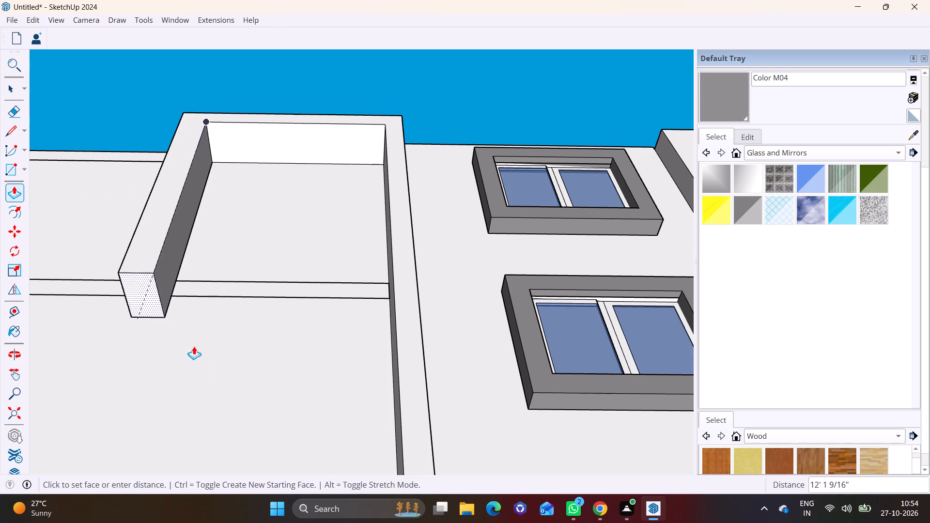
{"action": "scroll", "coordinate": [201, 369], "scroll_direction": "down", "scroll_amount": 8}
{"action": "middle_click_drag", "start_coordinate": [243, 407], "coordinate": [298, 202], "text": "shift"}
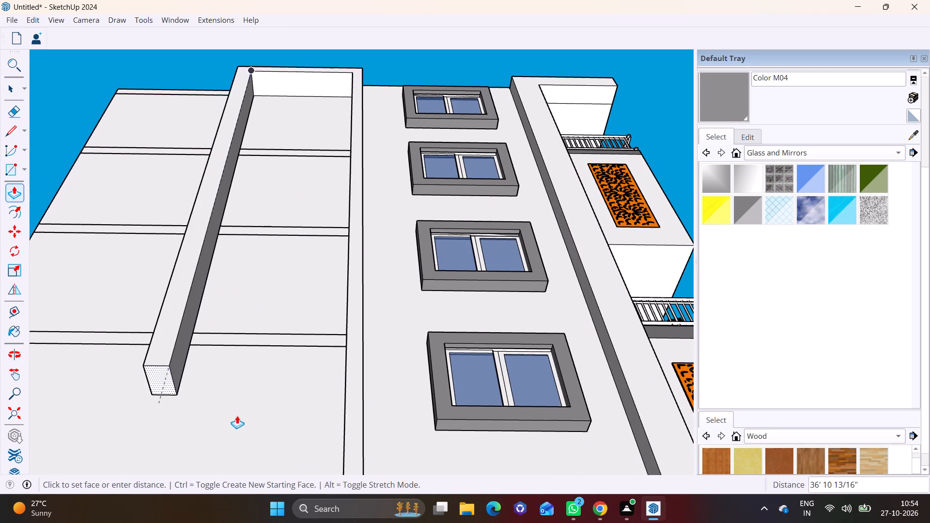
{"action": "middle_click_drag", "start_coordinate": [237, 415], "coordinate": [352, 121], "text": "shift"}
{"action": "scroll", "coordinate": [327, 374], "scroll_direction": "down", "scroll_amount": 6}
{"action": "middle_click_drag", "start_coordinate": [314, 425], "coordinate": [314, 212], "text": "shift"}
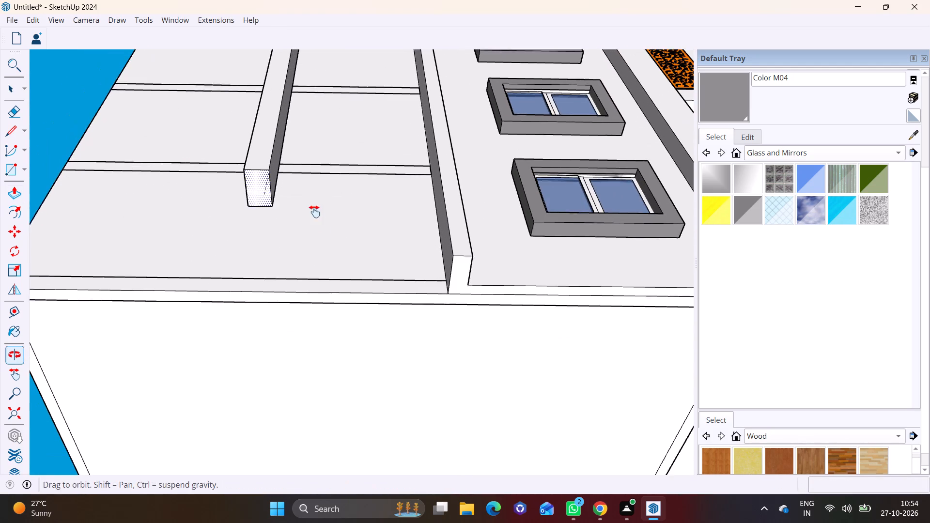
{"action": "middle_click_drag", "start_coordinate": [314, 212], "coordinate": [314, 211], "text": "shift"}
{"action": "left_click", "coordinate": [249, 282]}
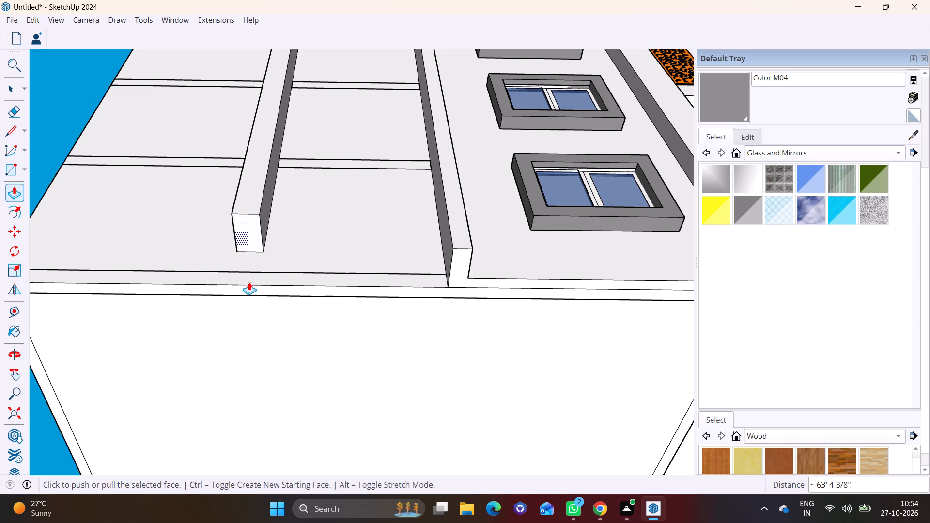
{"action": "left_click", "coordinate": [254, 239]}
{"action": "left_click", "coordinate": [267, 283]}
Push the second strip's inner side face in by about 3 5/16" to make the strip slimmer.
{"action": "scroll", "coordinate": [344, 263], "scroll_direction": "down", "scroll_amount": 2}
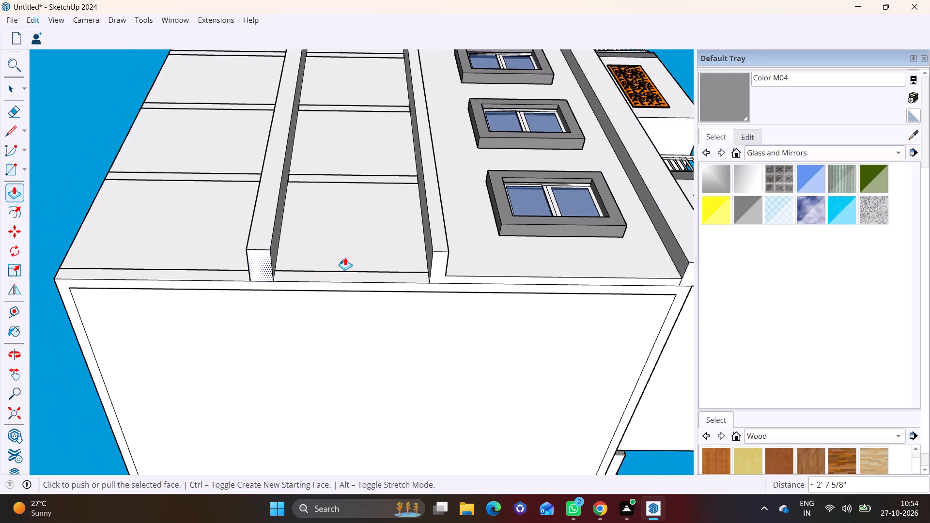
{"action": "middle_click_drag", "start_coordinate": [333, 244], "coordinate": [245, 395]}
{"action": "key", "text": "space"}
{"action": "left_click", "coordinate": [212, 341]}
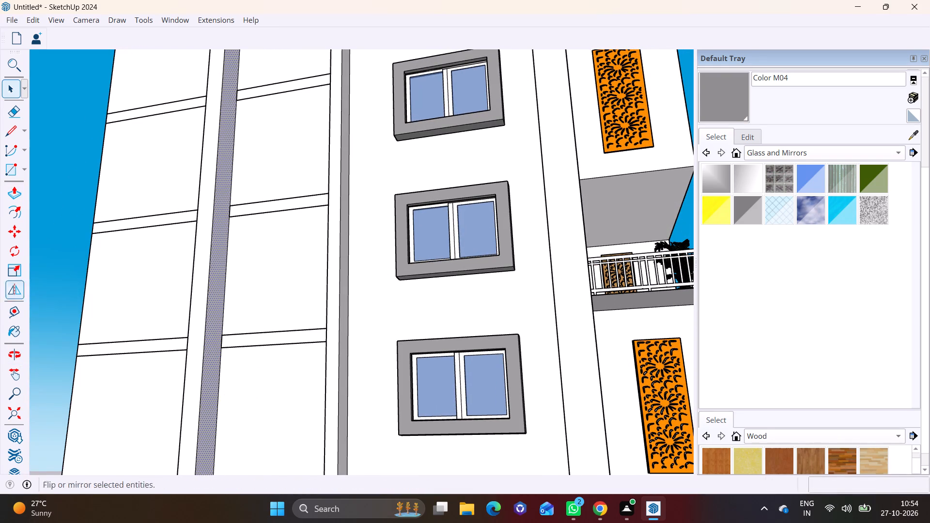
{"action": "left_click", "coordinate": [11, 197]}
{"action": "left_click", "coordinate": [217, 292]}
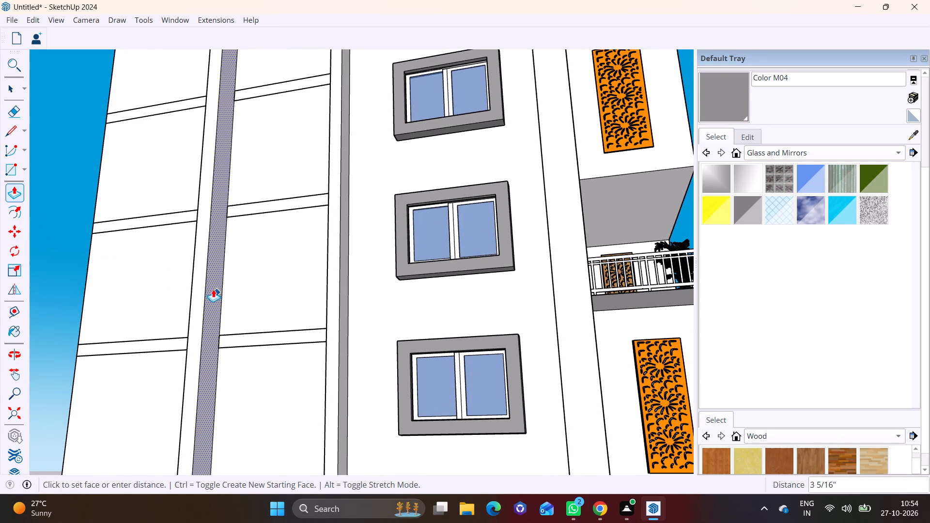
{"action": "left_click", "coordinate": [213, 289]}
{"action": "key", "text": "space"}
{"action": "left_click", "coordinate": [60, 268]}
Draw a rectangle on the recessed top-storey wall between the two strips, starting against the second strip's inner edge.
{"action": "middle_click_drag", "start_coordinate": [246, 315], "coordinate": [169, 407]}
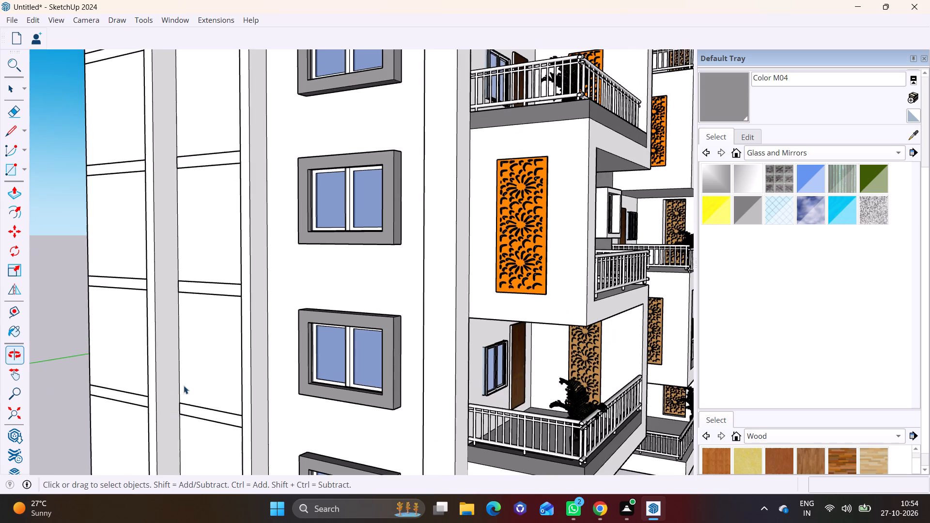
{"action": "scroll", "coordinate": [185, 385], "scroll_direction": "down", "scroll_amount": 9}
{"action": "middle_click_drag", "start_coordinate": [199, 384], "coordinate": [243, 425], "text": "shift"}
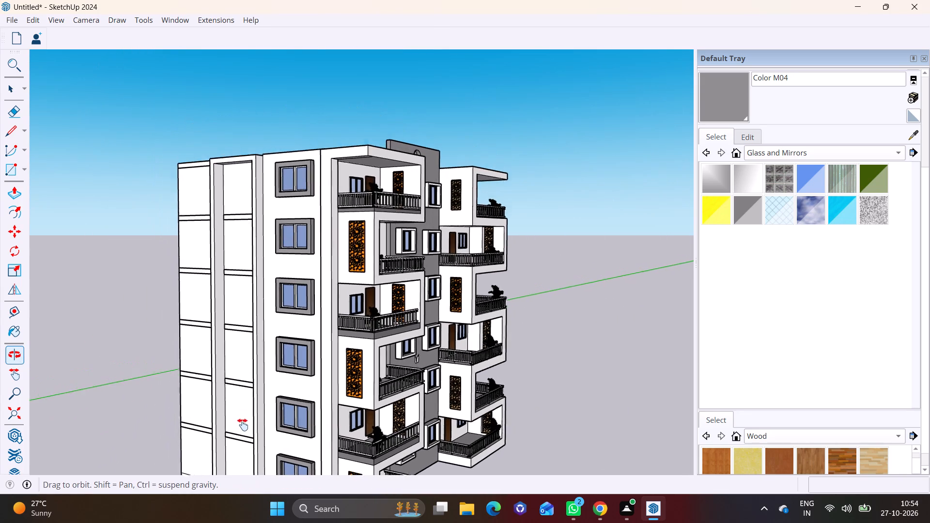
{"action": "middle_click_drag", "start_coordinate": [243, 425], "coordinate": [243, 426], "text": "shift"}
{"action": "scroll", "coordinate": [209, 305], "scroll_direction": "up", "scroll_amount": 5}
{"action": "middle_click_drag", "start_coordinate": [255, 324], "coordinate": [413, 338]}
{"action": "scroll", "coordinate": [370, 265], "scroll_direction": "up", "scroll_amount": 1}
{"action": "middle_click_drag", "start_coordinate": [364, 266], "coordinate": [336, 406], "text": "shift"}
{"action": "left_click", "coordinate": [29, 169]}
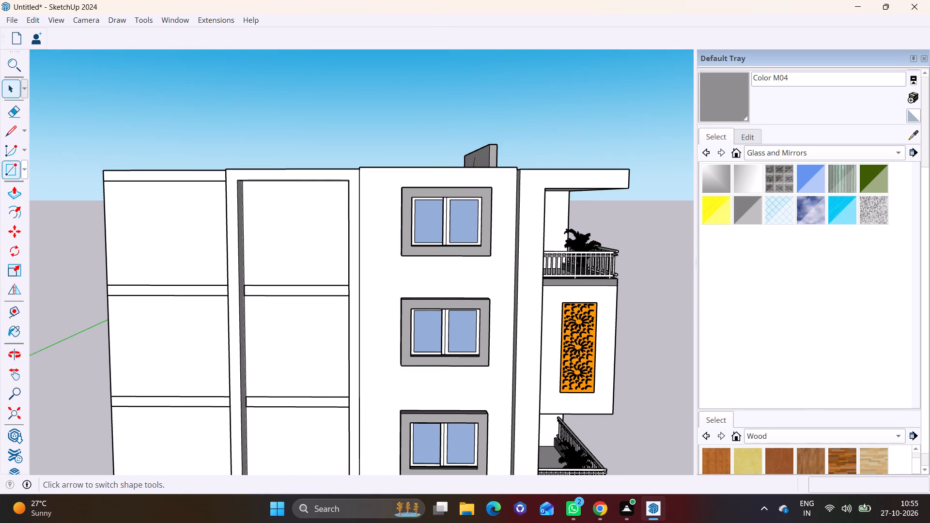
{"action": "left_click", "coordinate": [21, 169]}
{"action": "left_click", "coordinate": [29, 182]}
{"action": "scroll", "coordinate": [253, 205], "scroll_direction": "up", "scroll_amount": 3}
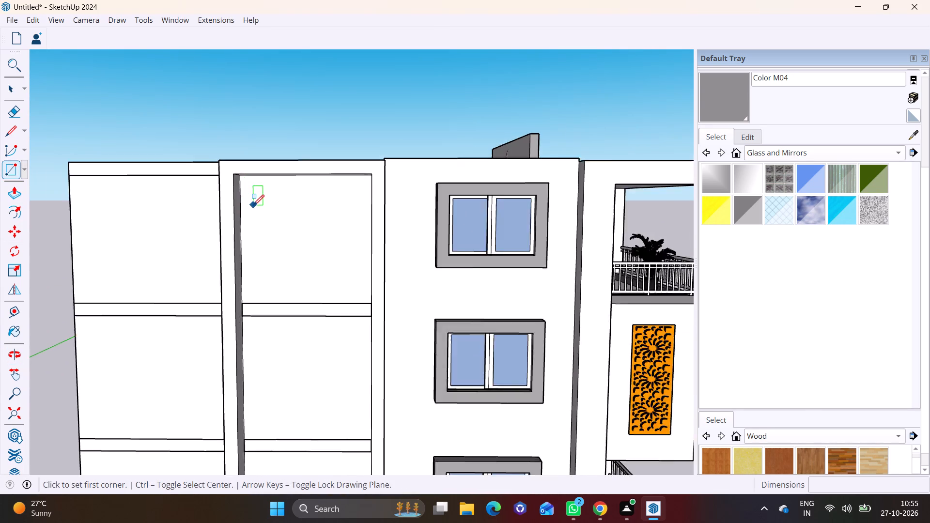
{"action": "scroll", "coordinate": [253, 205], "scroll_direction": "up", "scroll_amount": 4}
{"action": "left_click", "coordinate": [233, 202]}
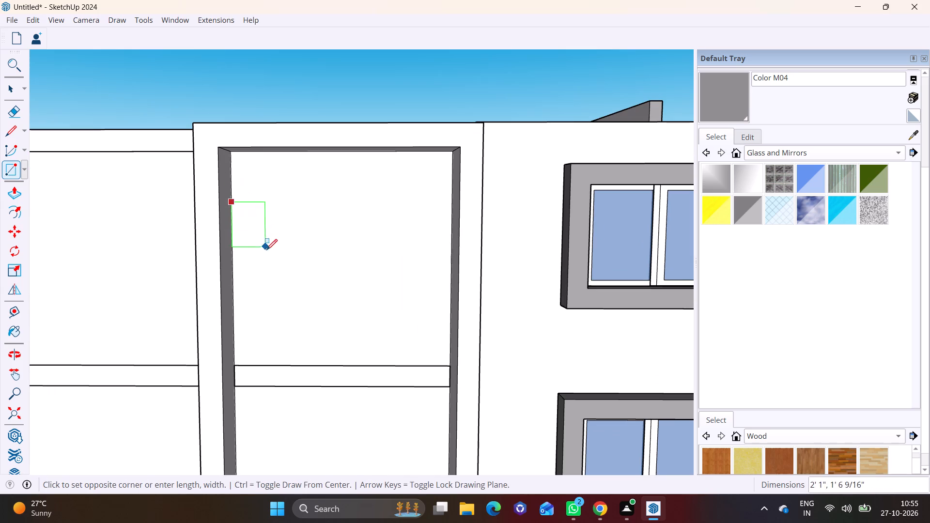
{"action": "left_click", "coordinate": [303, 309]}
Pull the rectangle outward from the recessed wall by about 3 13/16" to form a thin panel.
{"action": "key", "text": "space"}
{"action": "left_click", "coordinate": [276, 257]}
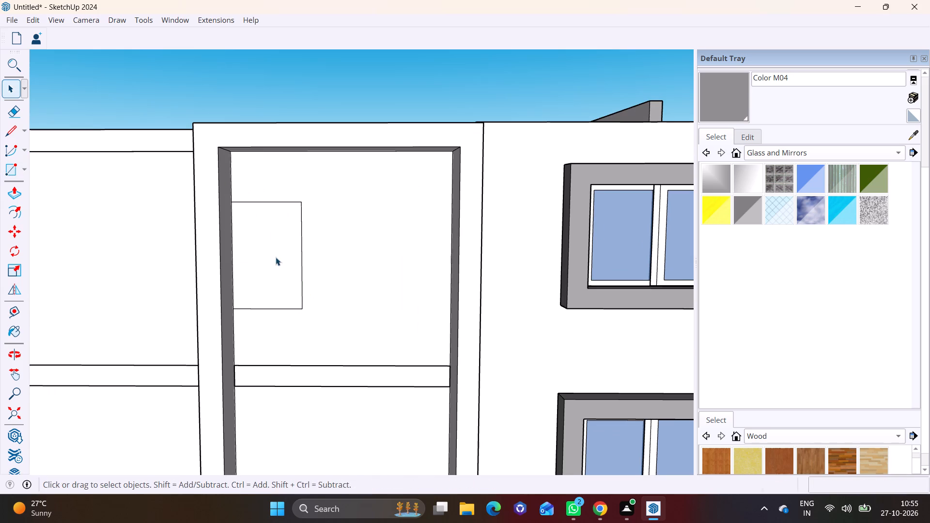
{"action": "middle_click_drag", "start_coordinate": [286, 260], "coordinate": [211, 275]}
{"action": "left_click", "coordinate": [18, 189]}
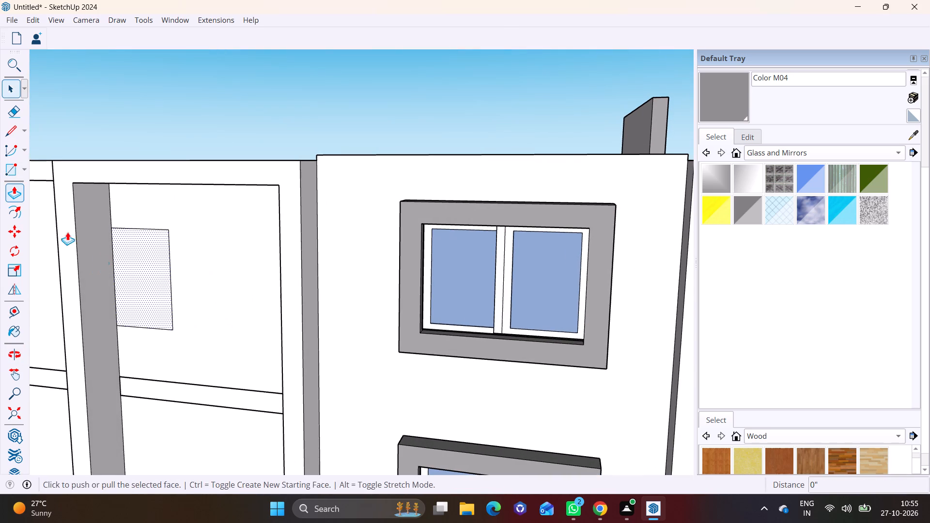
{"action": "left_click", "coordinate": [140, 264]}
{"action": "left_click", "coordinate": [136, 263]}
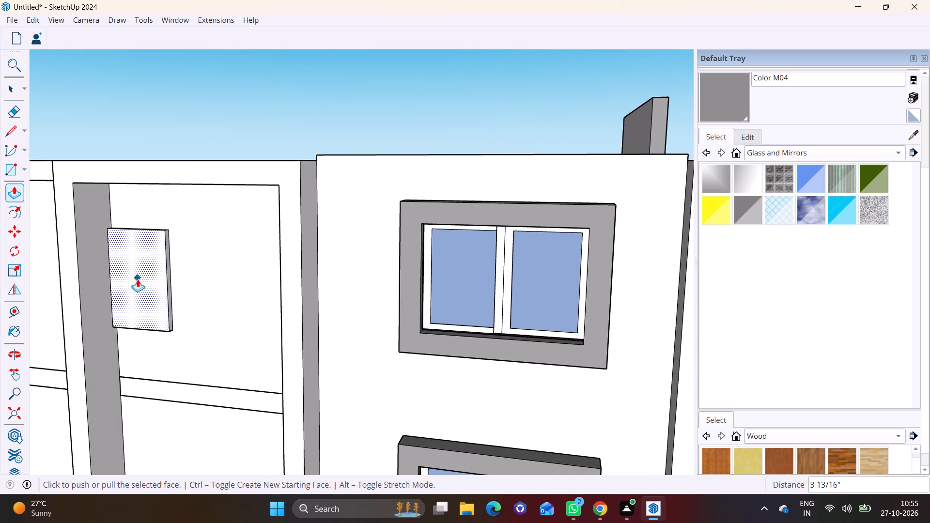
Pull the thin panel's top face up about 2' 3 11/16" to the underside of the horizontal beam.
{"action": "middle_click_drag", "start_coordinate": [175, 264], "coordinate": [151, 289]}
{"action": "scroll", "coordinate": [132, 256], "scroll_direction": "up", "scroll_amount": 11}
{"action": "middle_click_drag", "start_coordinate": [140, 261], "coordinate": [248, 309], "text": "shift"}
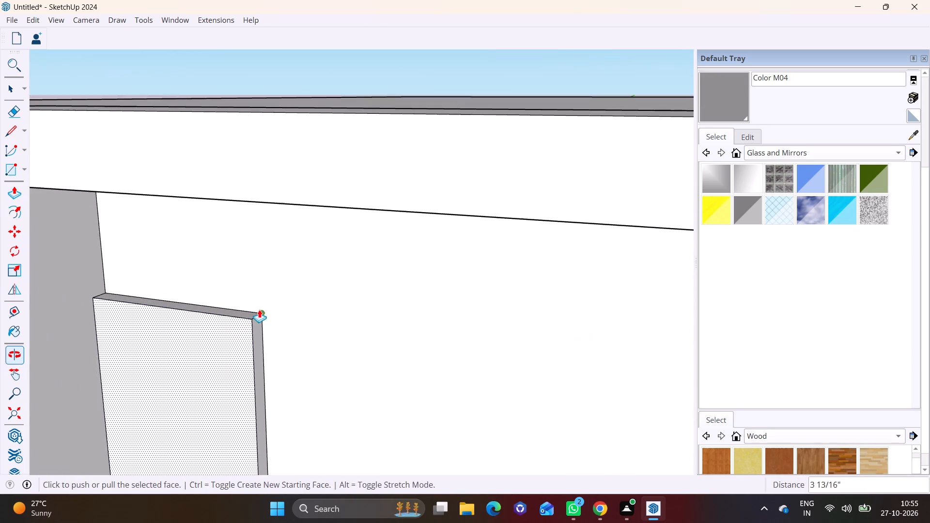
{"action": "middle_click_drag", "start_coordinate": [263, 306], "coordinate": [260, 258]}
{"action": "left_click", "coordinate": [10, 92]}
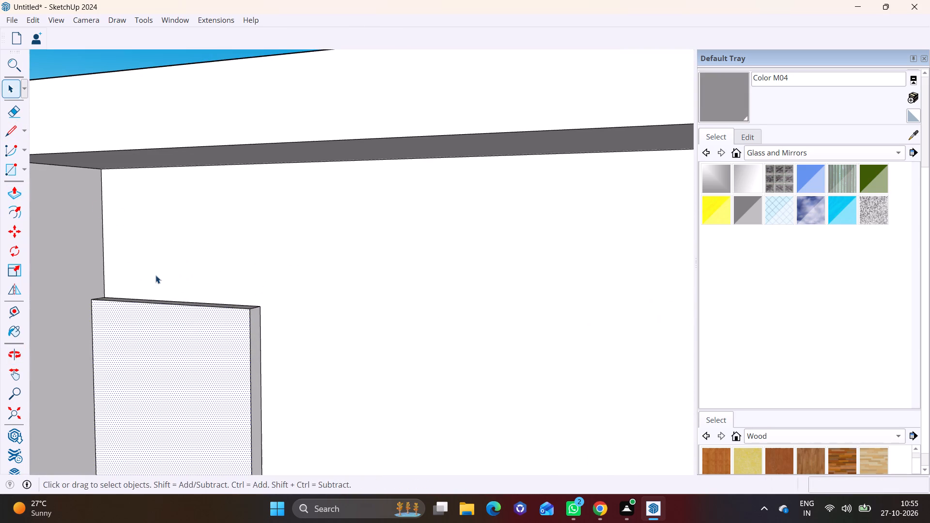
{"action": "middle_click_drag", "start_coordinate": [151, 289], "coordinate": [125, 330]}
{"action": "scroll", "coordinate": [195, 313], "scroll_direction": "up", "scroll_amount": 3}
{"action": "left_click", "coordinate": [224, 308]}
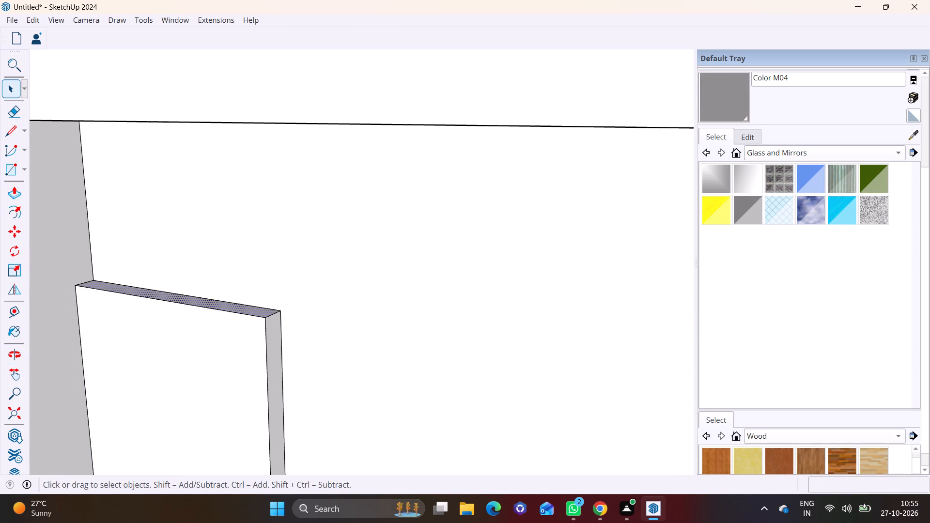
{"action": "left_click", "coordinate": [12, 194]}
{"action": "left_click", "coordinate": [223, 310]}
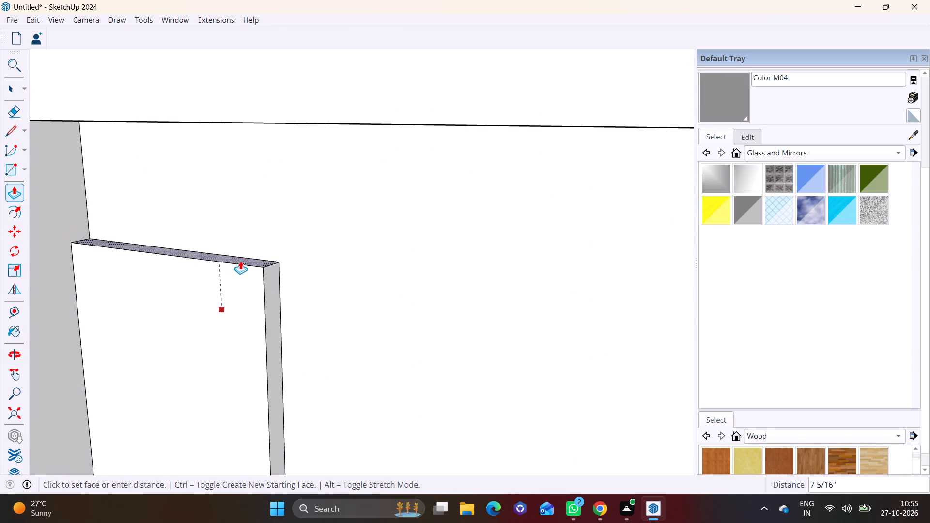
{"action": "scroll", "coordinate": [244, 261], "scroll_direction": "down", "scroll_amount": 4}
{"action": "middle_click_drag", "start_coordinate": [252, 259], "coordinate": [297, 199]}
{"action": "left_click", "coordinate": [276, 151]}
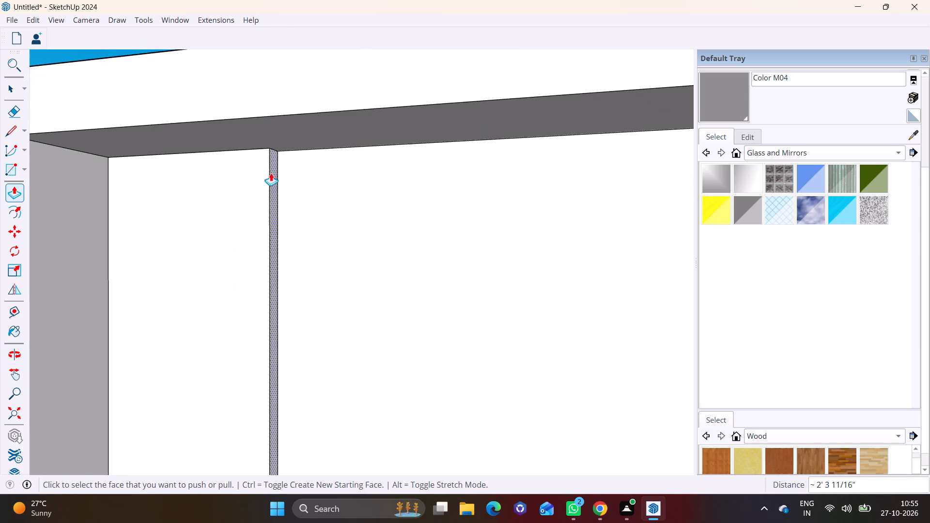
Pull the panel's free side face about 6' 11 3/8" across the recess to the strip beside the windows.
{"action": "left_click", "coordinate": [277, 249]}
{"action": "scroll", "coordinate": [488, 275], "scroll_direction": "down", "scroll_amount": 5}
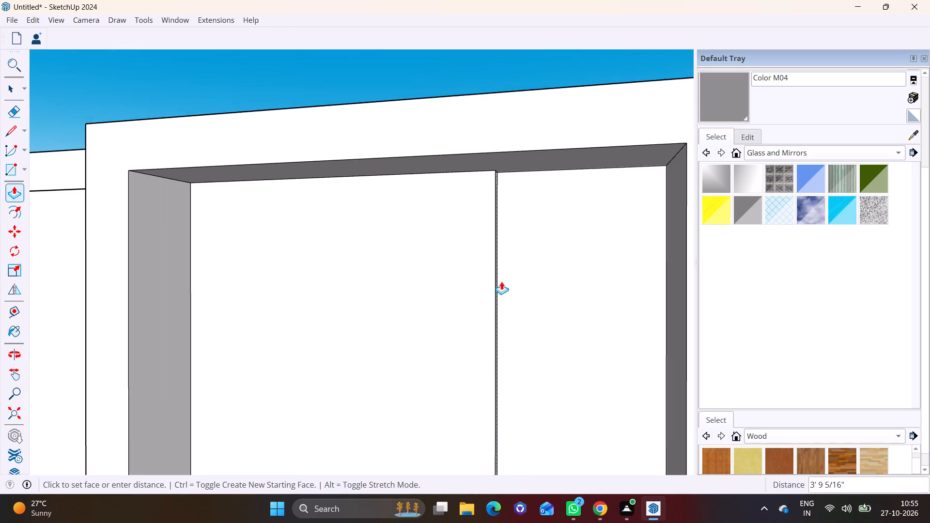
{"action": "scroll", "coordinate": [501, 281], "scroll_direction": "down", "scroll_amount": 1}
{"action": "left_click", "coordinate": [625, 292]}
Pull the thin panel's bottom face down about 57' 8 7/16" to just above the building's base.
{"action": "scroll", "coordinate": [443, 375], "scroll_direction": "down", "scroll_amount": 4}
{"action": "middle_click_drag", "start_coordinate": [437, 405], "coordinate": [431, 405]}
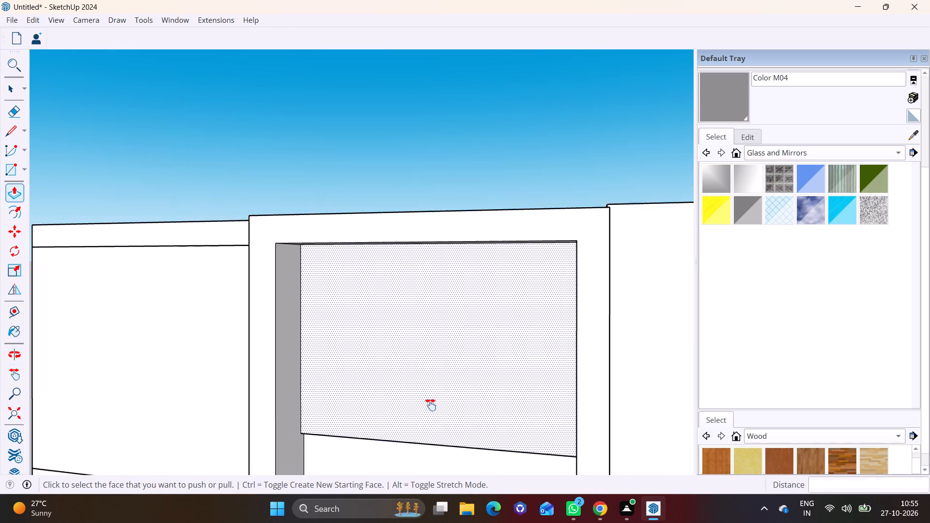
{"action": "middle_click_drag", "start_coordinate": [431, 405], "coordinate": [459, 143]}
{"action": "middle_click_drag", "start_coordinate": [455, 198], "coordinate": [433, 119]}
{"action": "scroll", "coordinate": [436, 177], "scroll_direction": "up", "scroll_amount": 3}
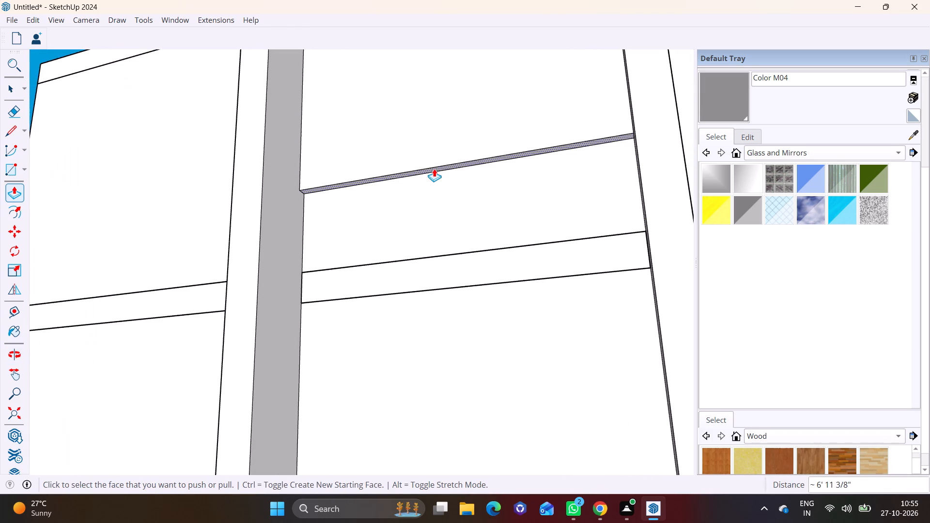
{"action": "left_click", "coordinate": [434, 169]}
{"action": "scroll", "coordinate": [422, 339], "scroll_direction": "down", "scroll_amount": 5}
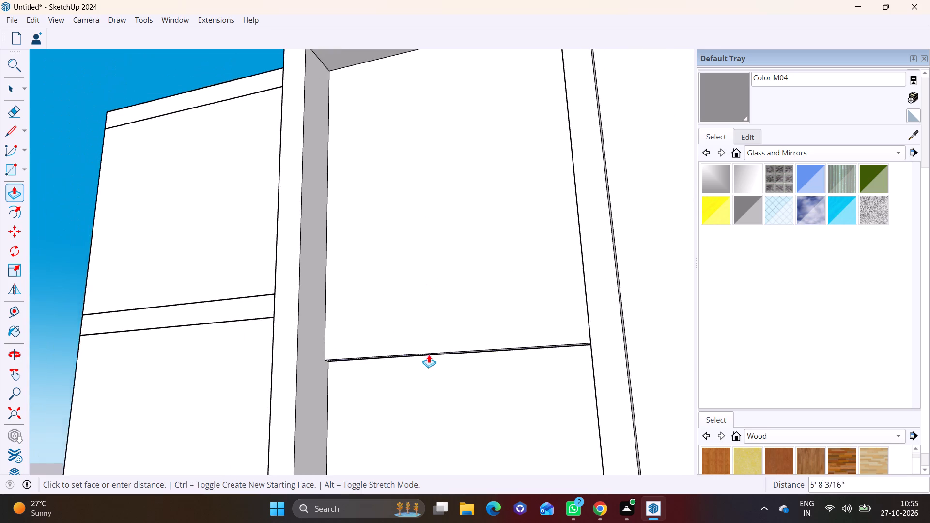
{"action": "scroll", "coordinate": [429, 354], "scroll_direction": "down", "scroll_amount": 5}
{"action": "middle_click_drag", "start_coordinate": [442, 369], "coordinate": [362, 52], "text": "shift"}
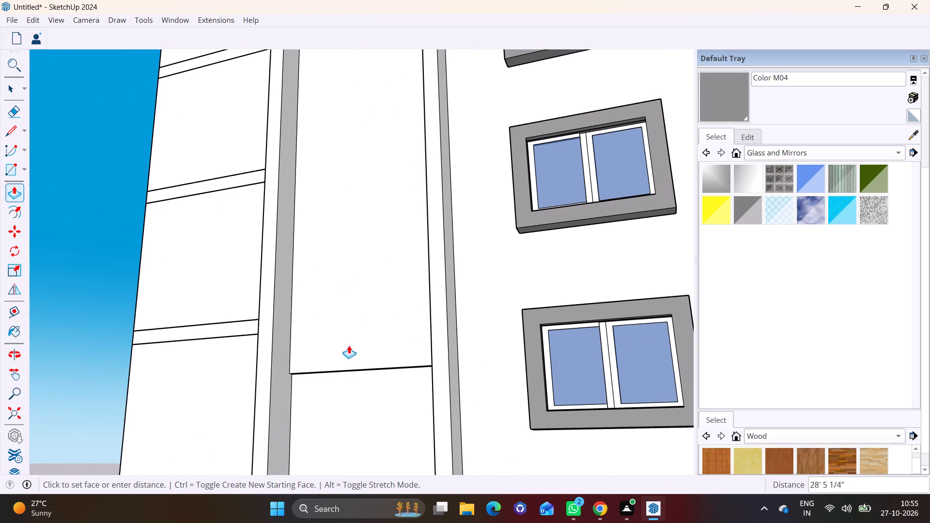
{"action": "middle_click_drag", "start_coordinate": [337, 347], "coordinate": [311, 70]}
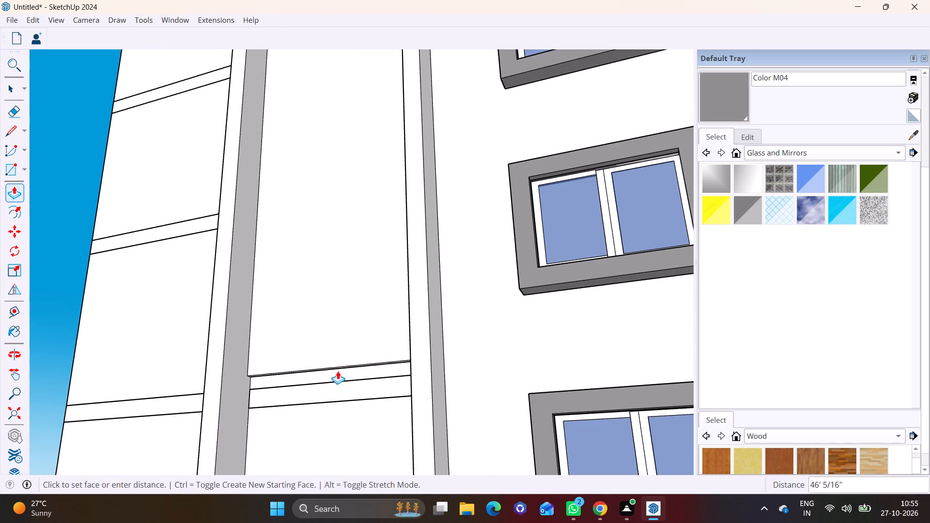
{"action": "middle_click_drag", "start_coordinate": [331, 369], "coordinate": [358, 141], "text": "shift"}
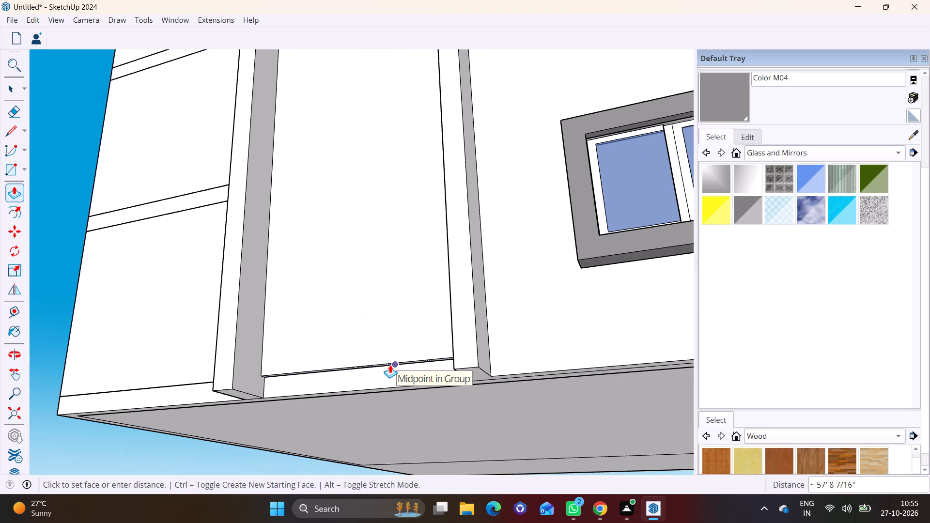
{"action": "left_click", "coordinate": [390, 368]}
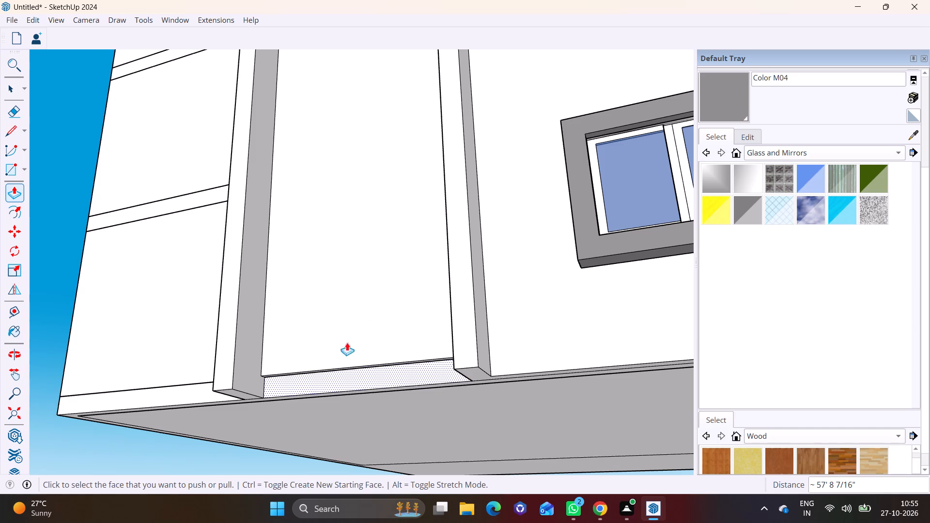
Draw a horizontal line about 2' 7" long across the outer strip's inner side face, just above the base.
{"action": "left_click", "coordinate": [8, 134]}
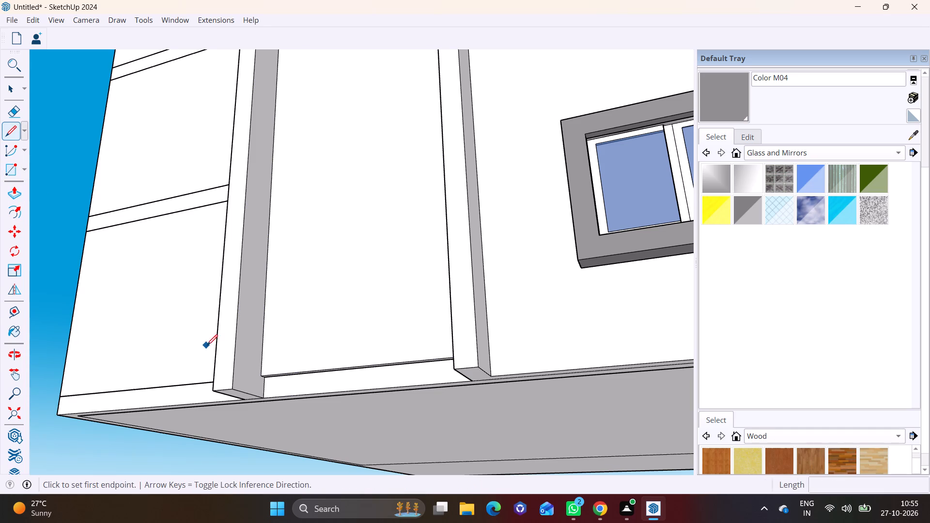
{"action": "middle_click_drag", "start_coordinate": [202, 348], "coordinate": [175, 404]}
{"action": "scroll", "coordinate": [268, 383], "scroll_direction": "up", "scroll_amount": 7}
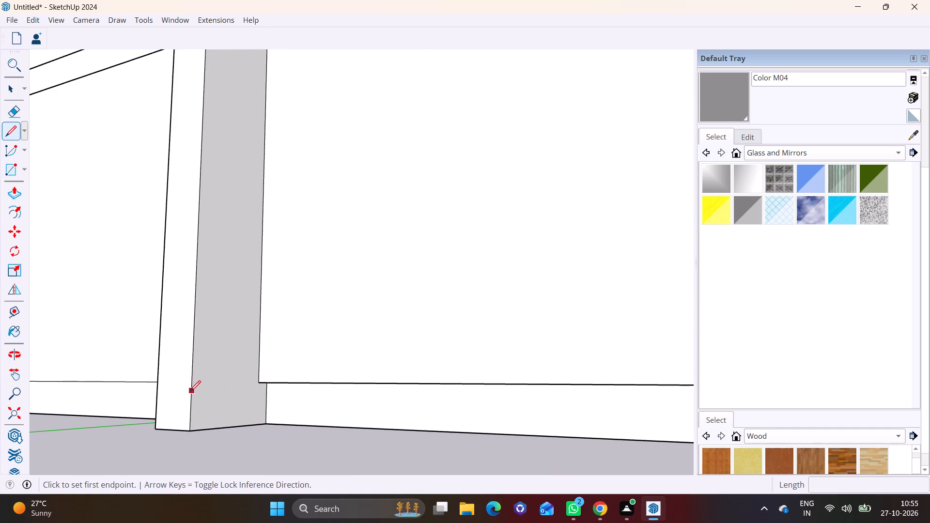
{"action": "left_click", "coordinate": [190, 391]}
{"action": "left_click", "coordinate": [266, 394]}
{"action": "key", "text": "space"}
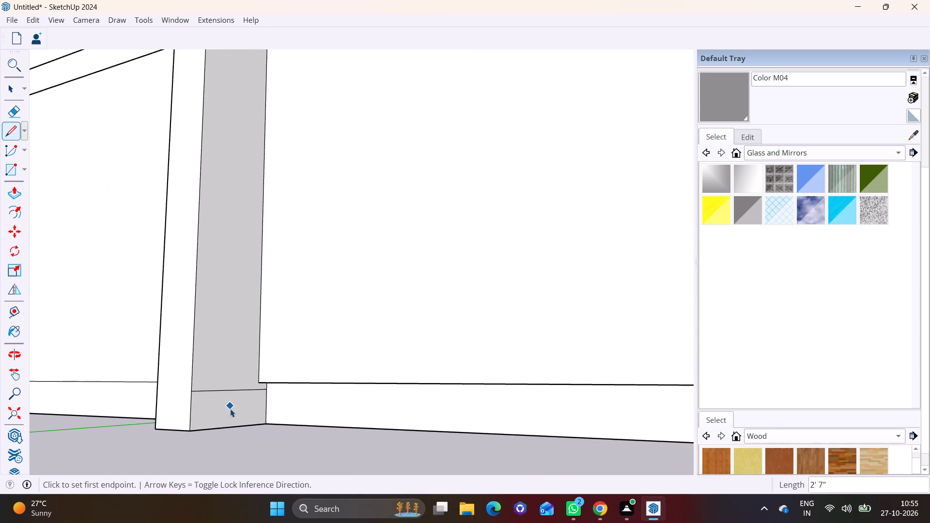
Pull the small face below the line about 10' 2 15/16" across to the opposite strip, closing the frame's bottom.
{"action": "left_click", "coordinate": [230, 409]}
{"action": "left_click", "coordinate": [5, 188]}
{"action": "left_click", "coordinate": [241, 415]}
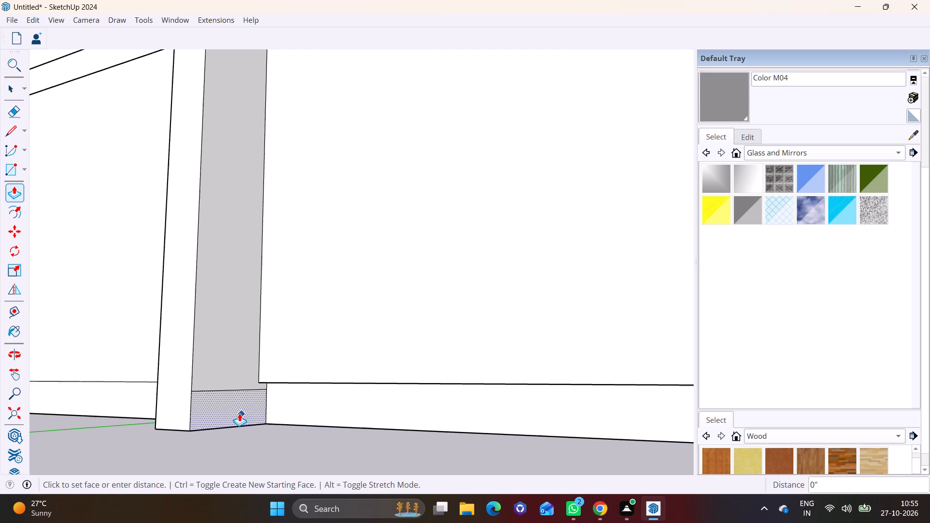
{"action": "left_click", "coordinate": [233, 403]}
{"action": "scroll", "coordinate": [416, 412], "scroll_direction": "down", "scroll_amount": 5}
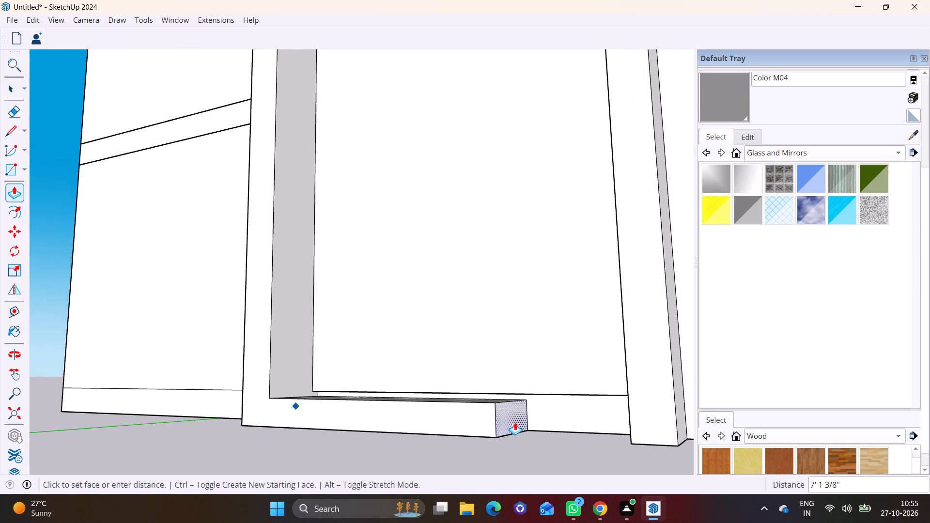
{"action": "left_click", "coordinate": [622, 428]}
Pull the thin infill panel's bottom face down about 2" to meet the frame's bottom beam.
{"action": "scroll", "coordinate": [495, 405], "scroll_direction": "down", "scroll_amount": 3}
{"action": "middle_click_drag", "start_coordinate": [469, 394], "coordinate": [454, 382]}
{"action": "scroll", "coordinate": [468, 393], "scroll_direction": "up", "scroll_amount": 1}
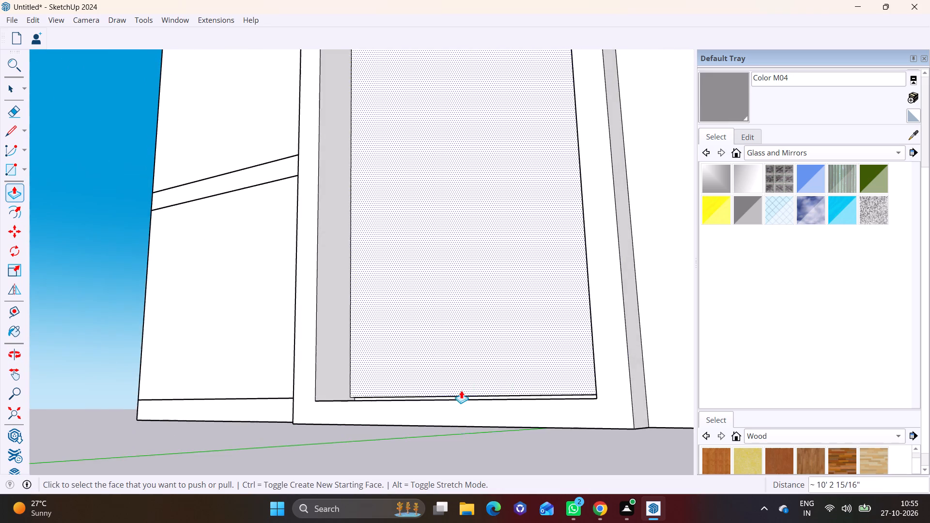
{"action": "scroll", "coordinate": [461, 390], "scroll_direction": "up", "scroll_amount": 11}
{"action": "middle_click_drag", "start_coordinate": [456, 395], "coordinate": [448, 391]}
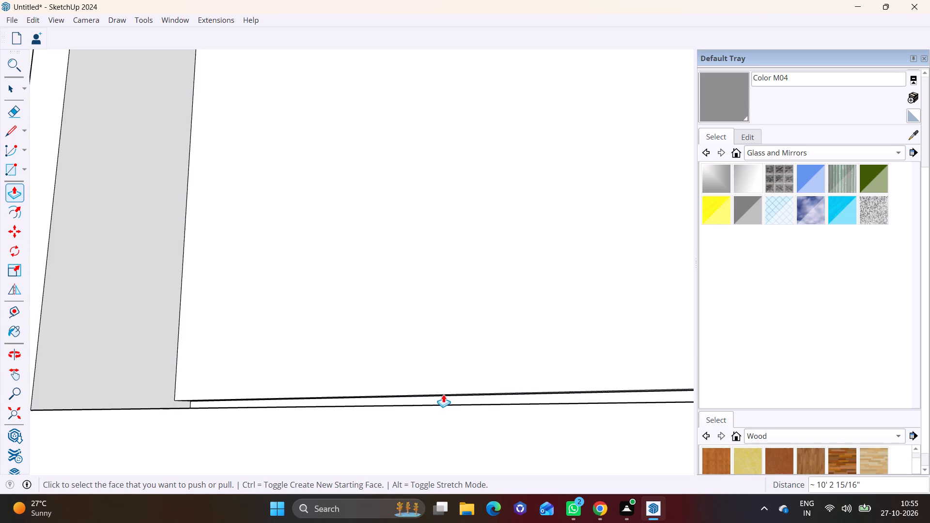
{"action": "scroll", "coordinate": [443, 394], "scroll_direction": "up", "scroll_amount": 7}
{"action": "left_click", "coordinate": [438, 396]}
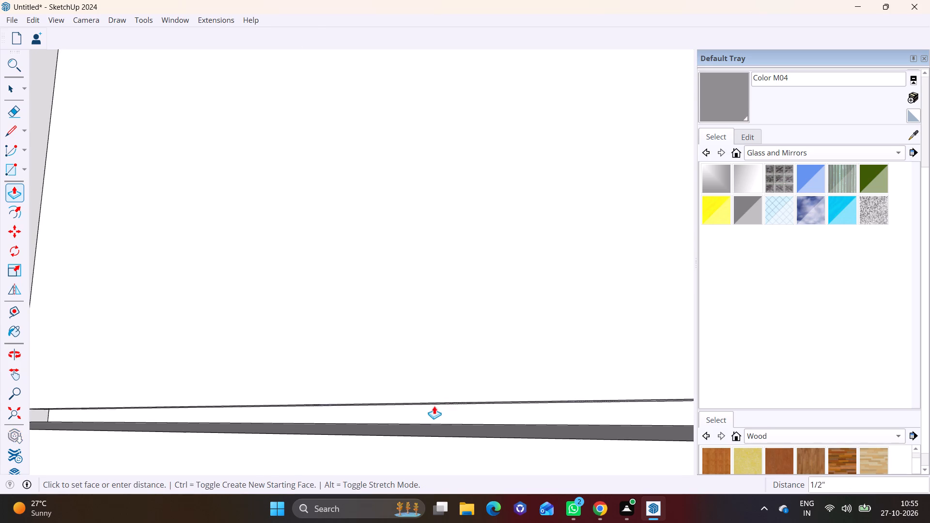
{"action": "left_click", "coordinate": [423, 430]}
{"action": "scroll", "coordinate": [397, 388], "scroll_direction": "down", "scroll_amount": 18}
{"action": "key", "text": "space"}
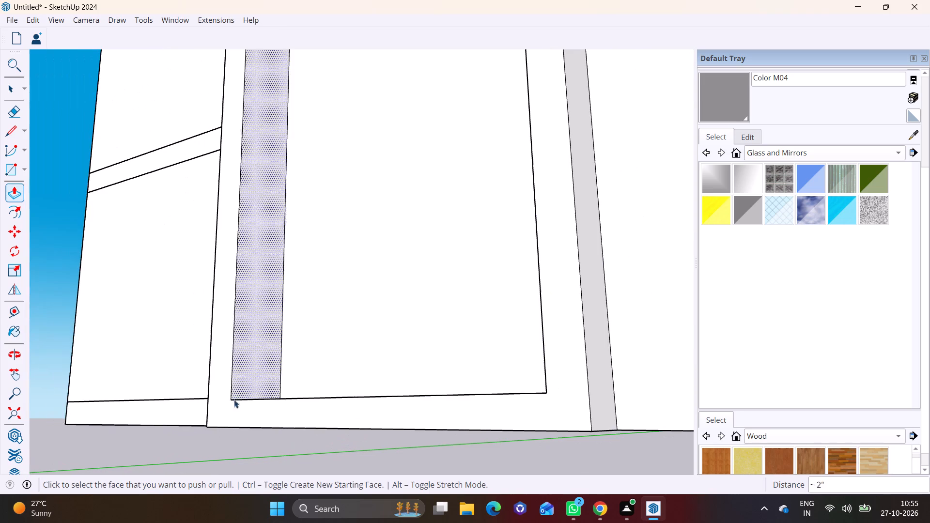
{"action": "left_click", "coordinate": [113, 434]}
Pull the front face of the full-height infill panel outward by about 7 11/16".
{"action": "scroll", "coordinate": [198, 405], "scroll_direction": "down", "scroll_amount": 11}
{"action": "middle_click_drag", "start_coordinate": [286, 312], "coordinate": [282, 314], "text": "shift"}
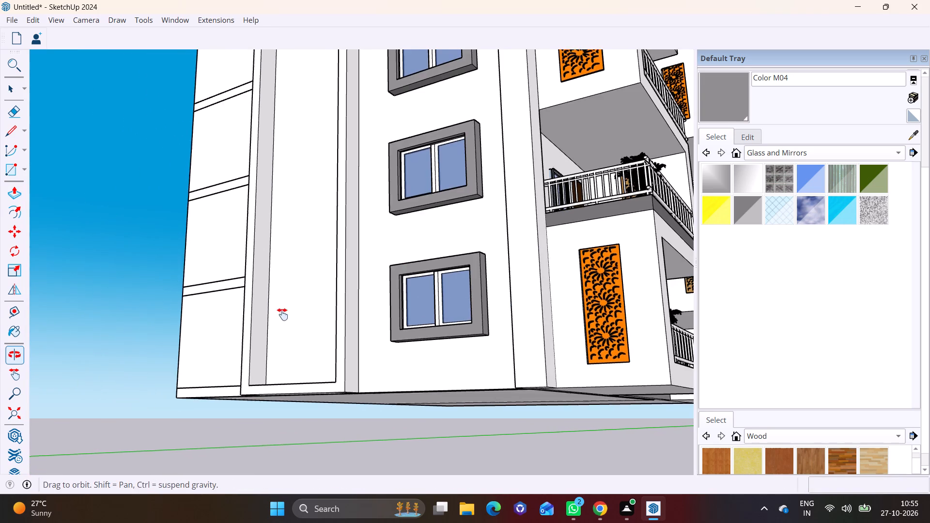
{"action": "middle_click_drag", "start_coordinate": [282, 314], "coordinate": [254, 414], "text": "shift"}
{"action": "middle_click_drag", "start_coordinate": [263, 341], "coordinate": [350, 423]}
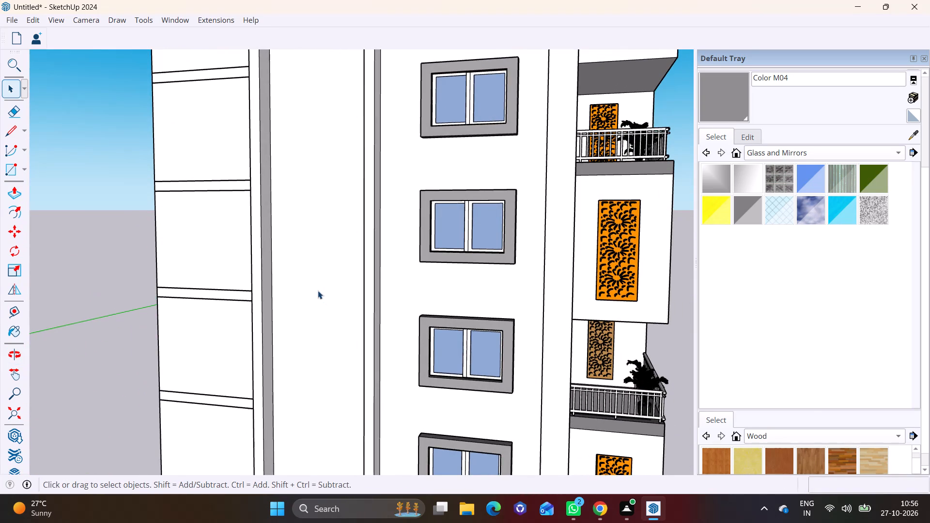
{"action": "scroll", "coordinate": [317, 288], "scroll_direction": "down", "scroll_amount": 1}
{"action": "middle_click_drag", "start_coordinate": [314, 292], "coordinate": [296, 419]}
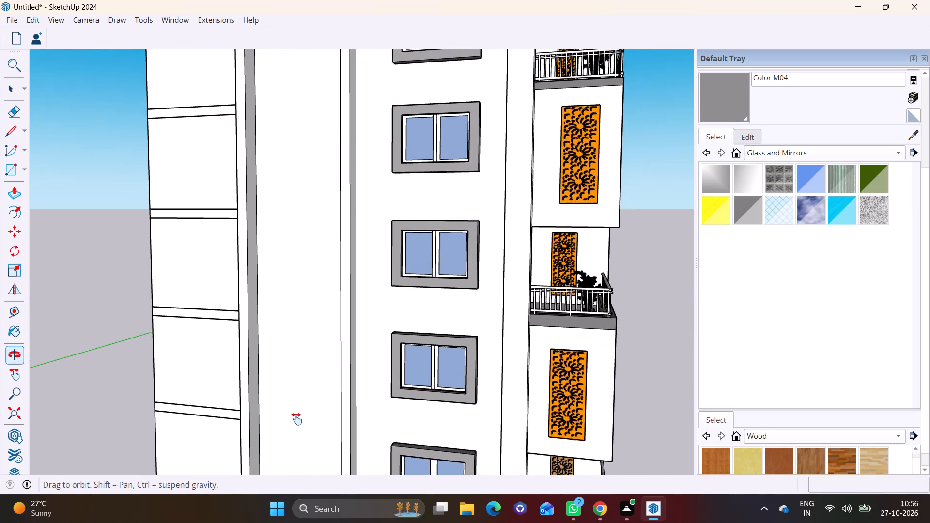
{"action": "middle_click_drag", "start_coordinate": [296, 419], "coordinate": [296, 420]}
{"action": "scroll", "coordinate": [307, 333], "scroll_direction": "down", "scroll_amount": 3}
{"action": "middle_click_drag", "start_coordinate": [310, 272], "coordinate": [294, 356], "text": "shift"}
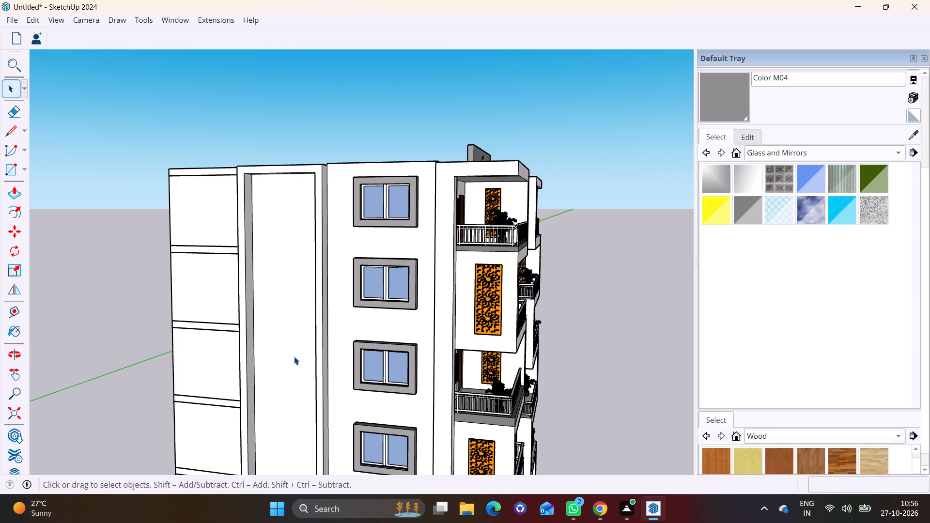
{"action": "scroll", "coordinate": [291, 347], "scroll_direction": "up", "scroll_amount": 4}
{"action": "middle_click_drag", "start_coordinate": [271, 362], "coordinate": [183, 294], "text": "shift"}
{"action": "middle_click_drag", "start_coordinate": [170, 291], "coordinate": [158, 284]}
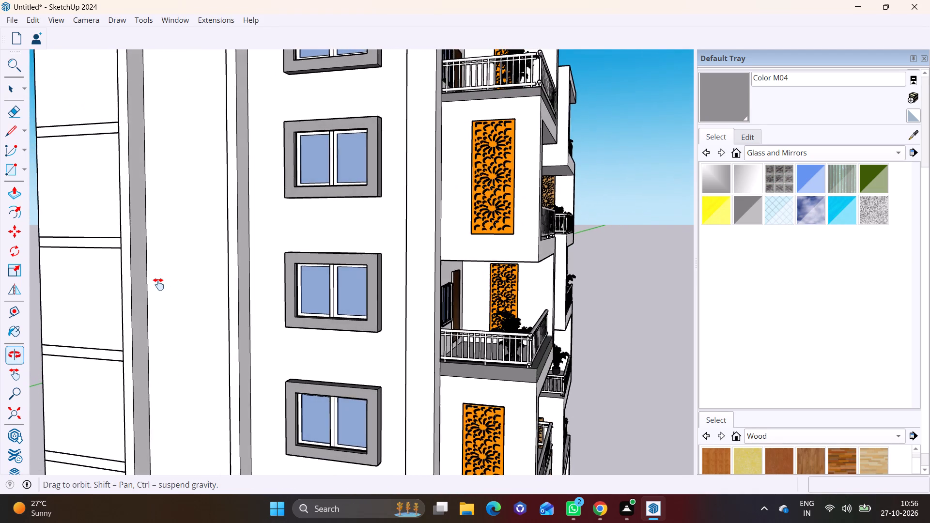
{"action": "middle_click_drag", "start_coordinate": [158, 284], "coordinate": [162, 356]}
{"action": "left_click", "coordinate": [168, 238]}
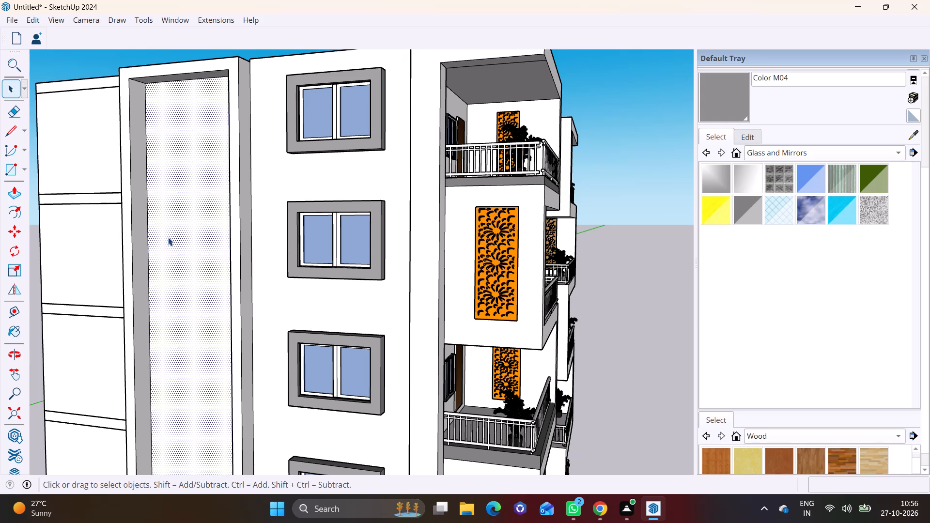
{"action": "left_click", "coordinate": [10, 188]}
{"action": "left_click", "coordinate": [180, 237]}
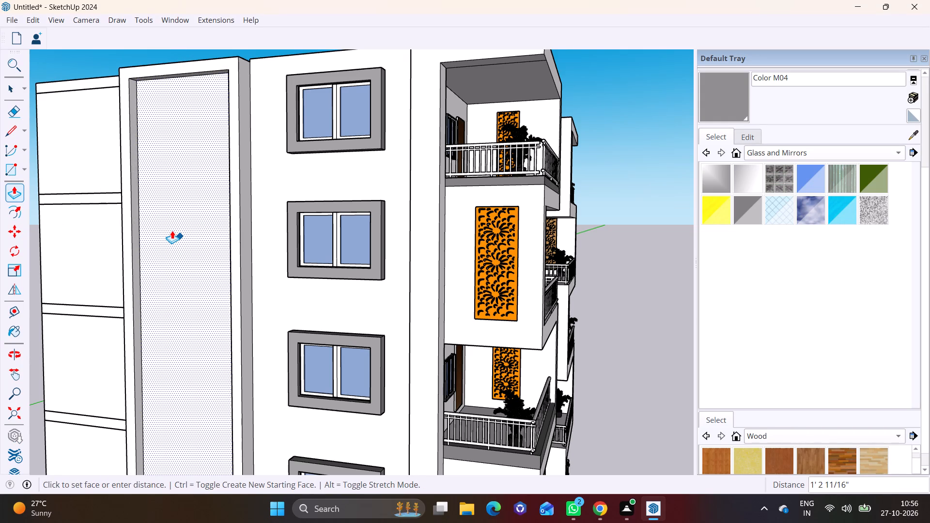
{"action": "left_click", "coordinate": [175, 229]}
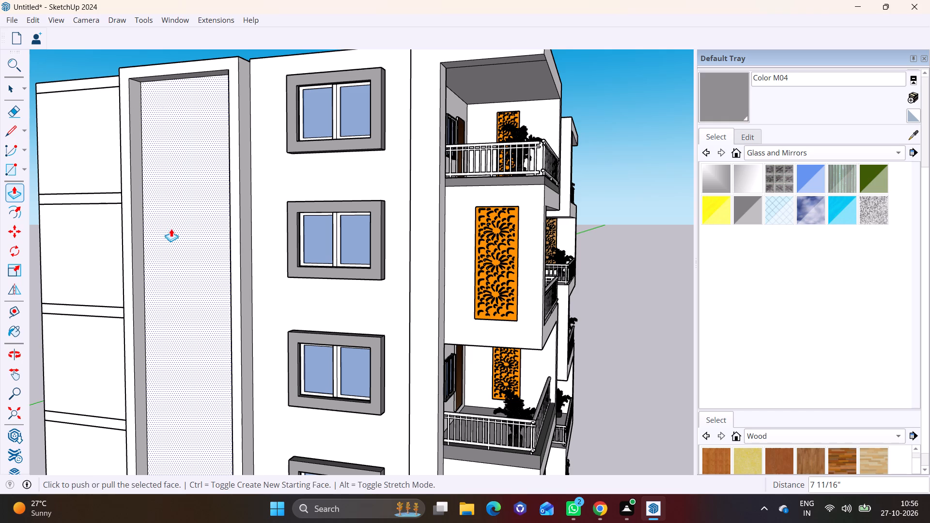
{"action": "key", "text": "space"}
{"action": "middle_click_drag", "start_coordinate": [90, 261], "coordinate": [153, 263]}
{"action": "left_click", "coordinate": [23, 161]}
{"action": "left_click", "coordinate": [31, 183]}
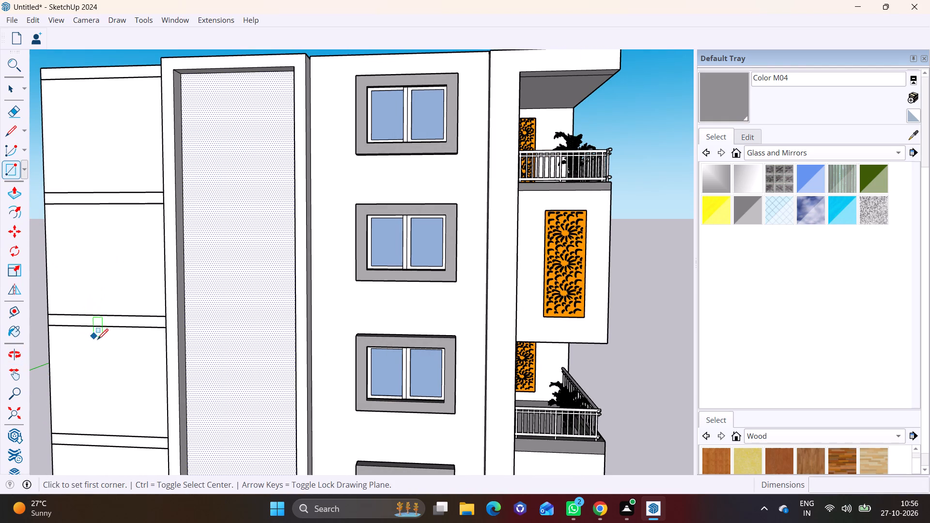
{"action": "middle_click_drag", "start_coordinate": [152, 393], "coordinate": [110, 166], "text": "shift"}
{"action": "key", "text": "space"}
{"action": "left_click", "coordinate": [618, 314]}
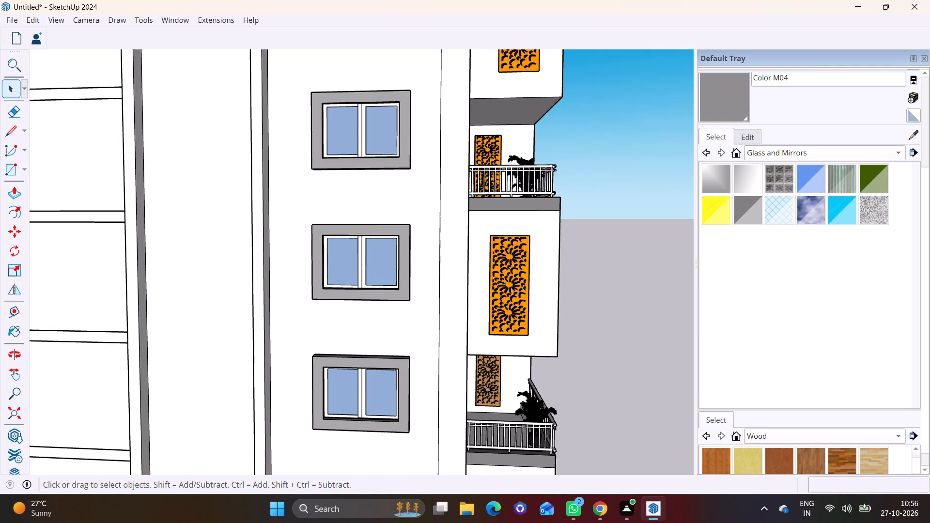
Draw a horizontal rectangle about 8 1/8" high and 10' 2 3/16" wide across the infill panel, level with the lowest windows' top.
{"action": "left_click", "coordinate": [22, 166]}
{"action": "left_click", "coordinate": [24, 182]}
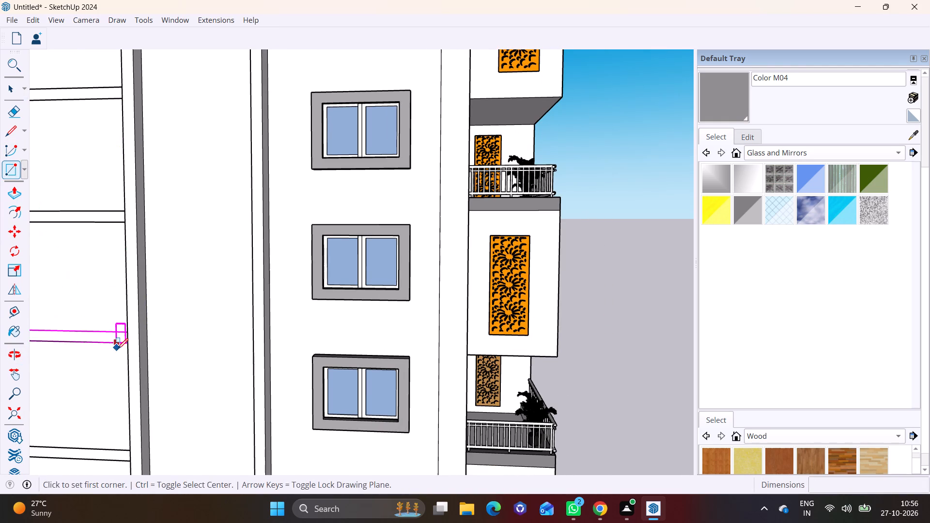
{"action": "middle_click_drag", "start_coordinate": [117, 349], "coordinate": [96, 231], "text": "shift"}
{"action": "middle_click_drag", "start_coordinate": [137, 337], "coordinate": [132, 271], "text": "shift"}
{"action": "scroll", "coordinate": [142, 300], "scroll_direction": "up", "scroll_amount": 2}
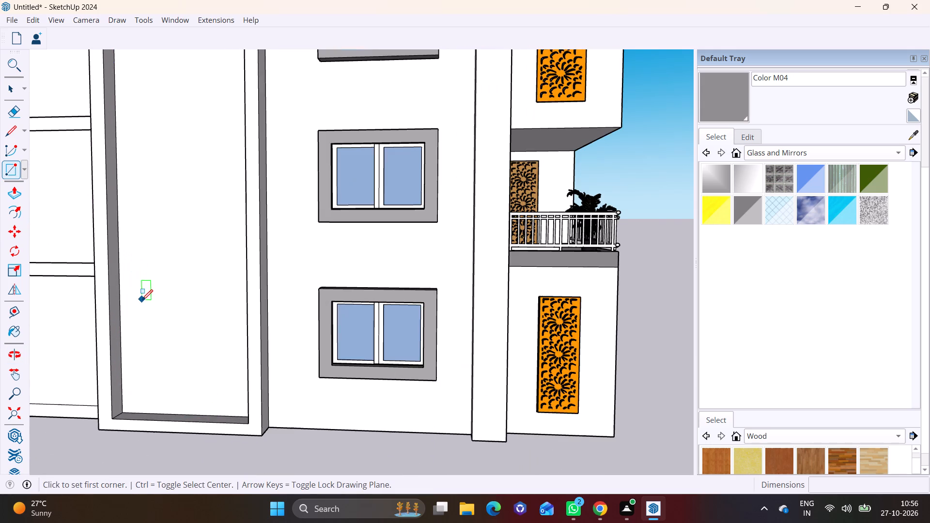
{"action": "scroll", "coordinate": [134, 305], "scroll_direction": "up", "scroll_amount": 2}
{"action": "middle_click_drag", "start_coordinate": [134, 305], "coordinate": [153, 289], "text": "shift"}
{"action": "scroll", "coordinate": [143, 293], "scroll_direction": "up", "scroll_amount": 1}
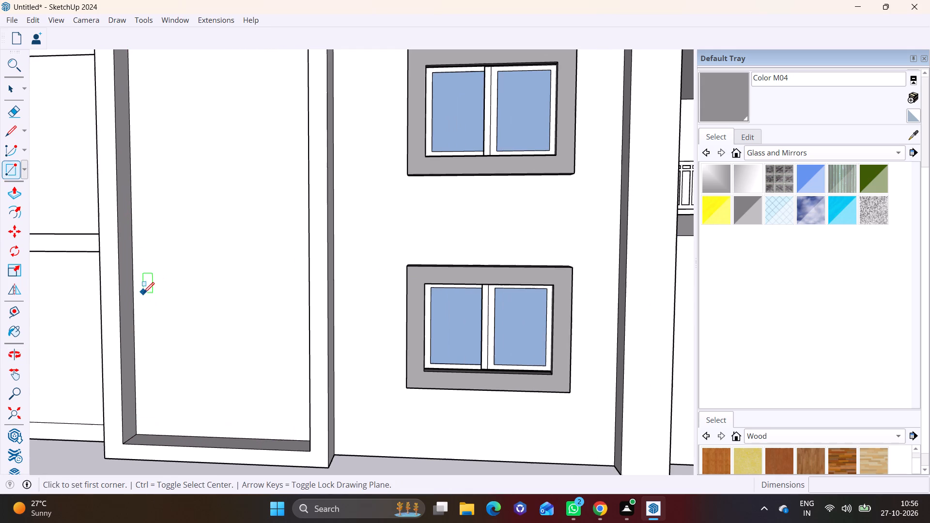
{"action": "left_click", "coordinate": [137, 271]}
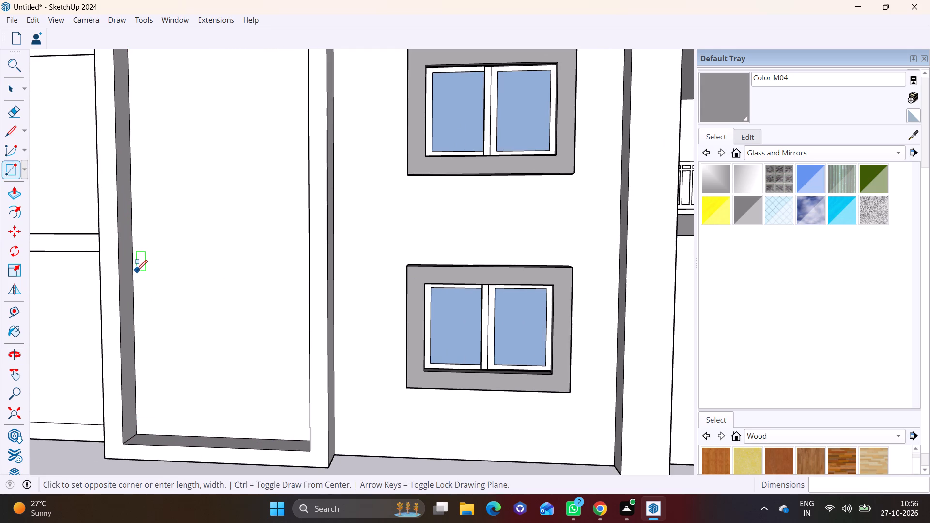
{"action": "key", "text": "Escape"}
{"action": "left_click", "coordinate": [131, 268]}
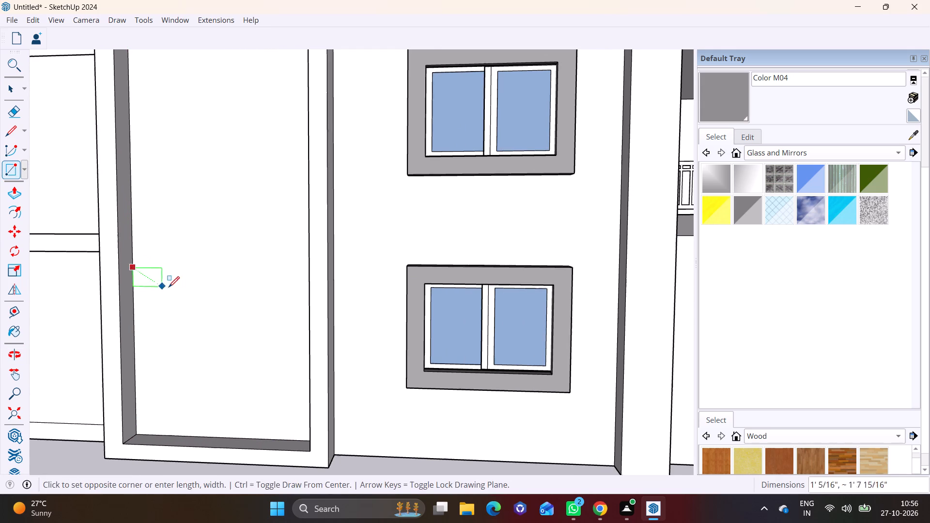
{"action": "middle_click_drag", "start_coordinate": [187, 288], "coordinate": [252, 287]}
{"action": "scroll", "coordinate": [357, 290], "scroll_direction": "up", "scroll_amount": 5}
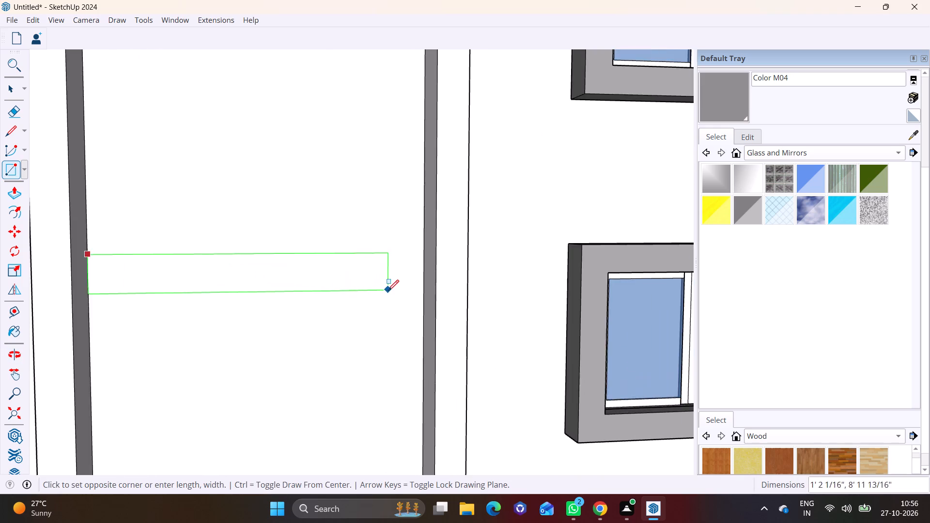
{"action": "scroll", "coordinate": [388, 291], "scroll_direction": "up", "scroll_amount": 2}
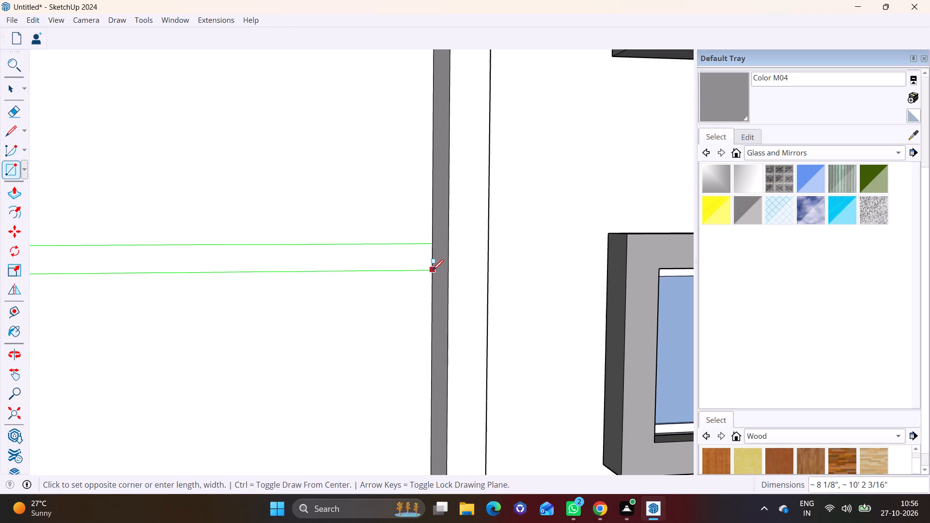
{"action": "left_click", "coordinate": [433, 270]}
{"action": "key", "text": "space"}
Group the horizontal band rectangle on the infill panel together with its edges.
{"action": "left_click", "coordinate": [343, 259]}
{"action": "middle_click_drag", "start_coordinate": [359, 292], "coordinate": [130, 345]}
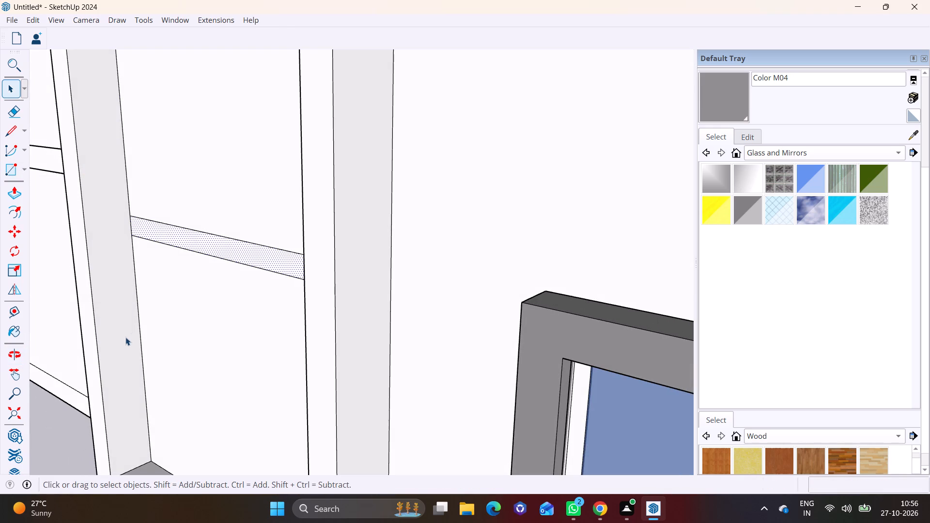
{"action": "double_click", "coordinate": [213, 246]}
{"action": "right_click", "coordinate": [213, 246]}
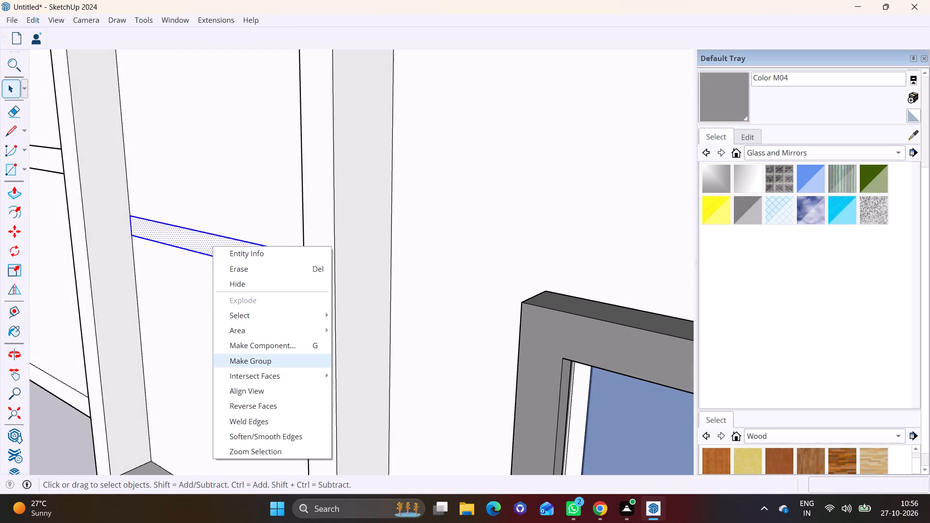
{"action": "left_click", "coordinate": [246, 363]}
Inside the band's group, pull its face outward until it is nearly flush with the surrounding frame's front.
{"action": "triple_click", "coordinate": [228, 247]}
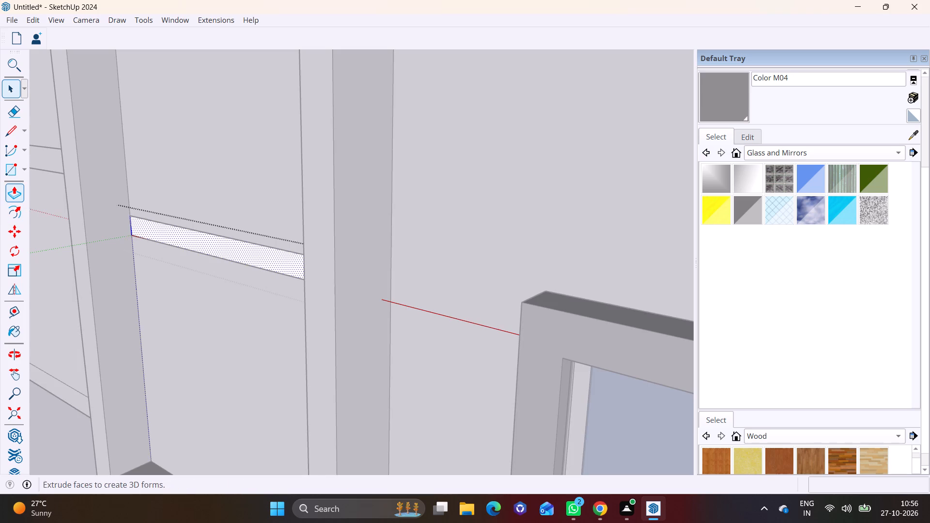
{"action": "left_click", "coordinate": [15, 193]}
{"action": "left_click", "coordinate": [159, 236]}
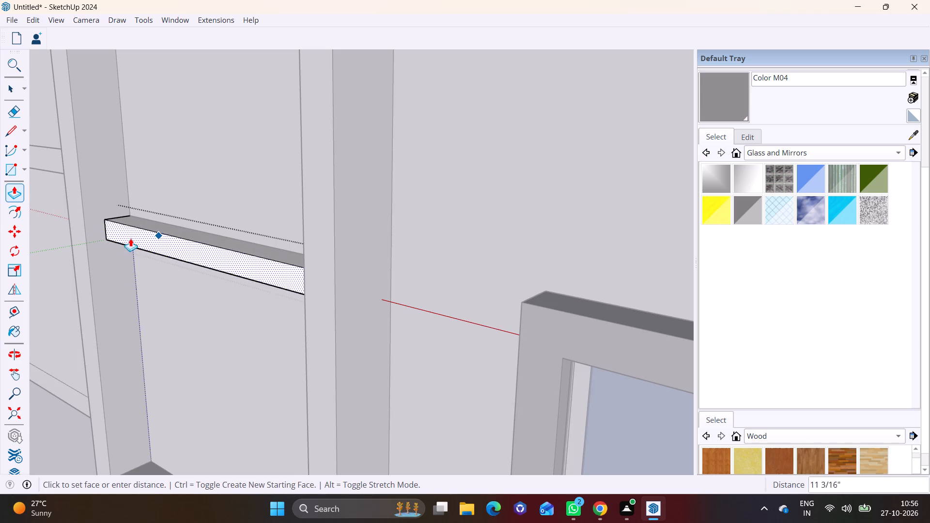
{"action": "left_click", "coordinate": [117, 240]}
{"action": "key", "text": "space"}
{"action": "left_click", "coordinate": [181, 320]}
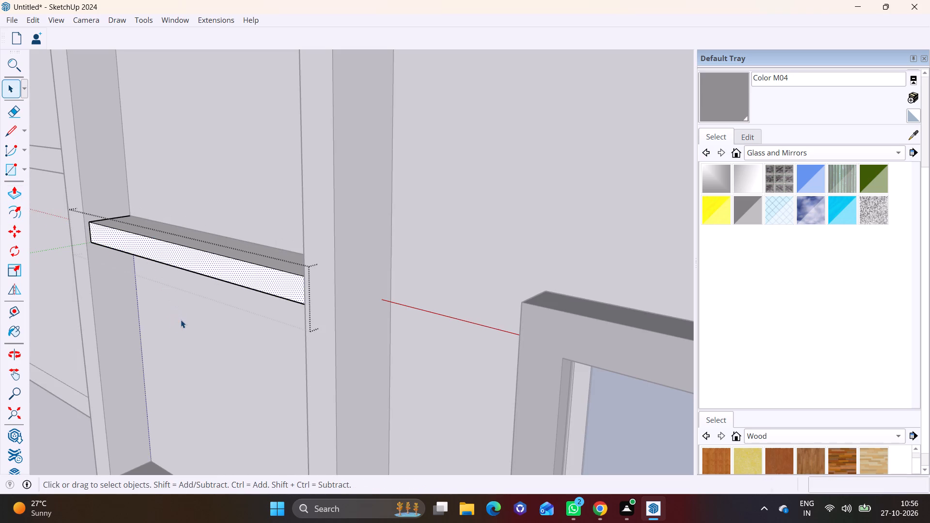
Copy the projecting band straight up the infill panel to about the second-floor windows' top.
{"action": "scroll", "coordinate": [186, 334], "scroll_direction": "down", "scroll_amount": 7}
{"action": "middle_click_drag", "start_coordinate": [194, 329], "coordinate": [381, 273]}
{"action": "scroll", "coordinate": [159, 309], "scroll_direction": "down", "scroll_amount": 4}
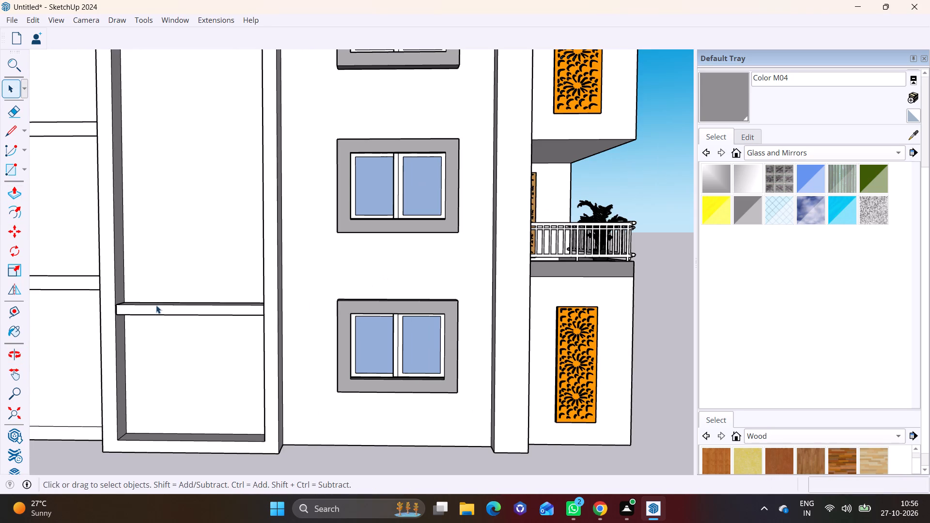
{"action": "left_click", "coordinate": [156, 305]}
{"action": "key", "text": "m"}
{"action": "middle_click_drag", "start_coordinate": [158, 299], "coordinate": [118, 351]}
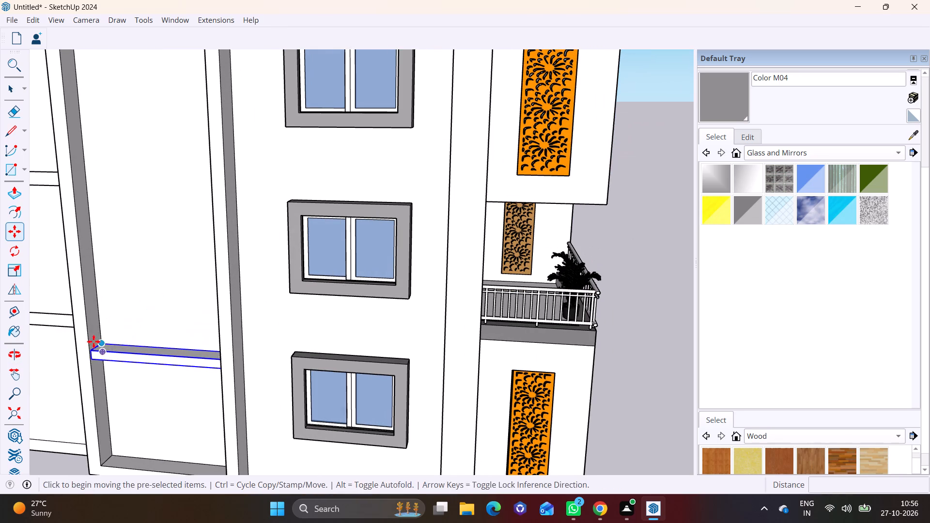
{"action": "left_click", "coordinate": [105, 340]}
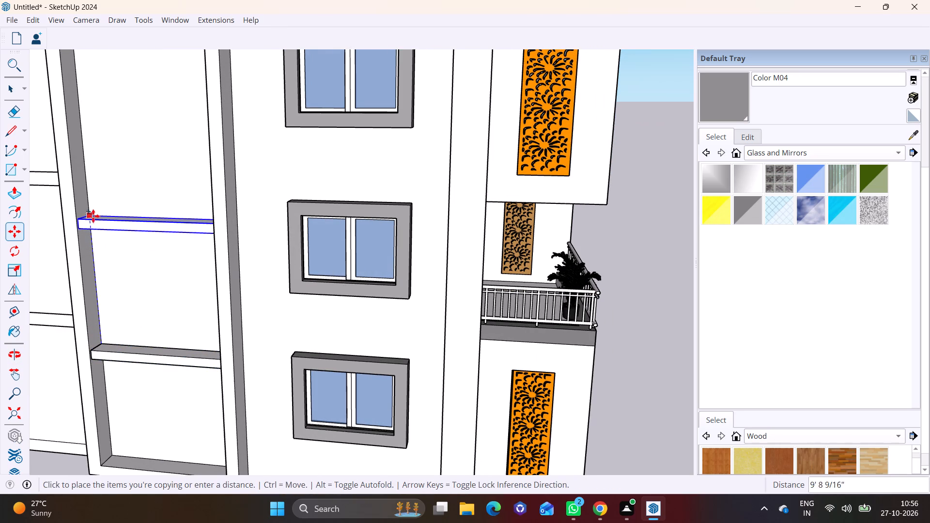
{"action": "left_click", "coordinate": [93, 206]}
Copy the band up to the following two floors, placing the second copy about 11' 3 1/4" above the previous one.
{"action": "left_click", "coordinate": [89, 206]}
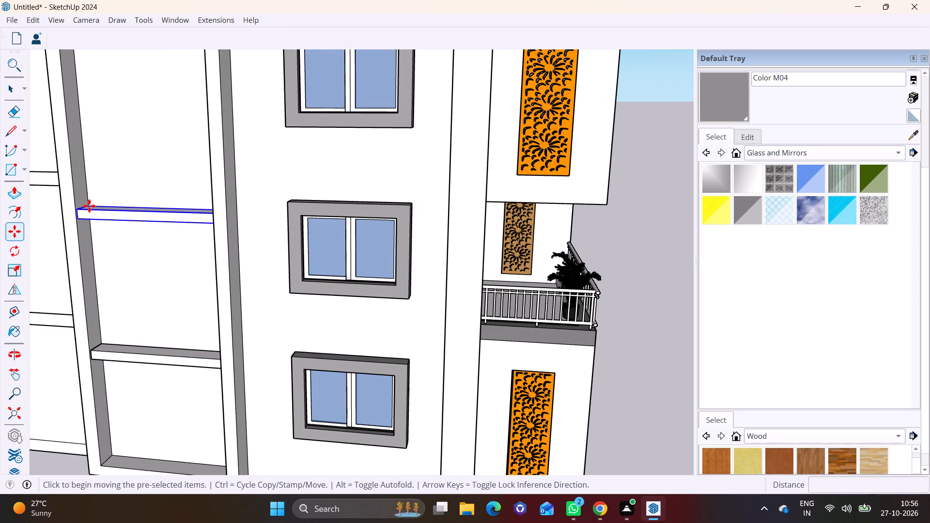
{"action": "middle_click_drag", "start_coordinate": [115, 119], "coordinate": [272, 285], "text": "shift"}
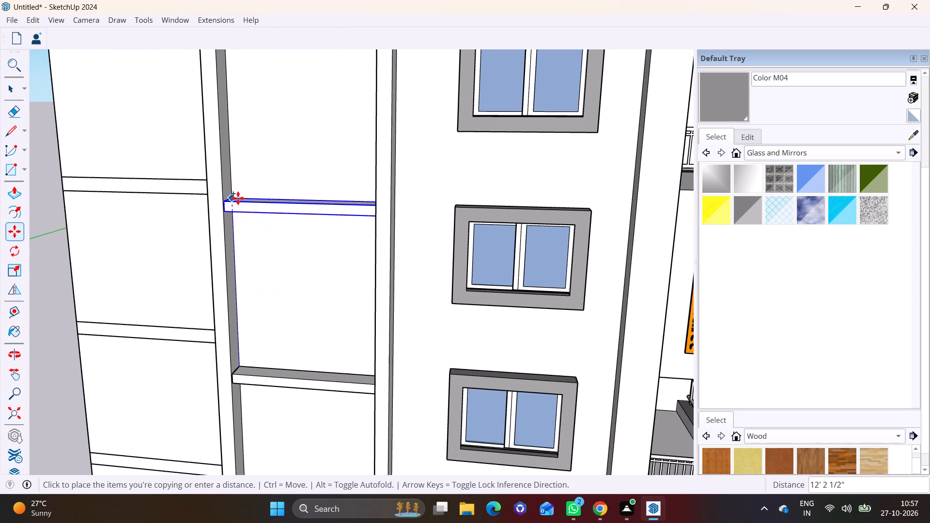
{"action": "left_click", "coordinate": [246, 222]}
{"action": "left_click", "coordinate": [235, 221]}
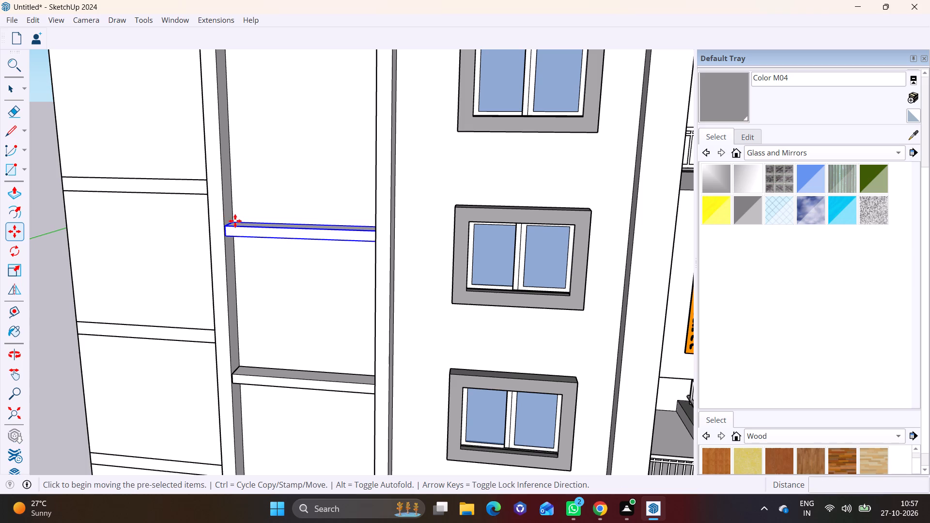
{"action": "middle_click_drag", "start_coordinate": [245, 140], "coordinate": [249, 267], "text": "shift"}
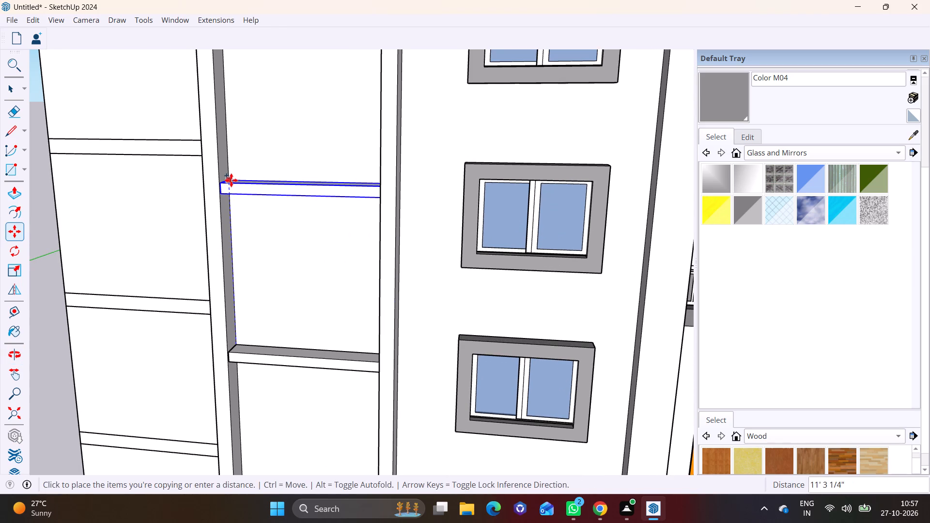
{"action": "left_click", "coordinate": [231, 180]}
Copy the band up to the last two floors, spacing the copies about 10' 4 1/16" and 10' 7 3/16" apart.
{"action": "left_click", "coordinate": [228, 177]}
{"action": "middle_click_drag", "start_coordinate": [235, 132], "coordinate": [246, 311], "text": "shift"}
{"action": "left_click", "coordinate": [239, 198]}
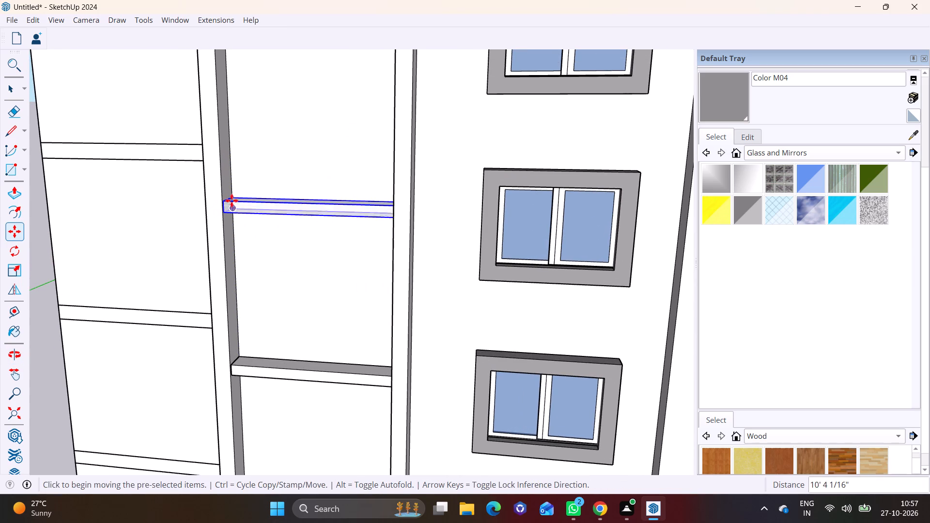
{"action": "left_click", "coordinate": [235, 197]}
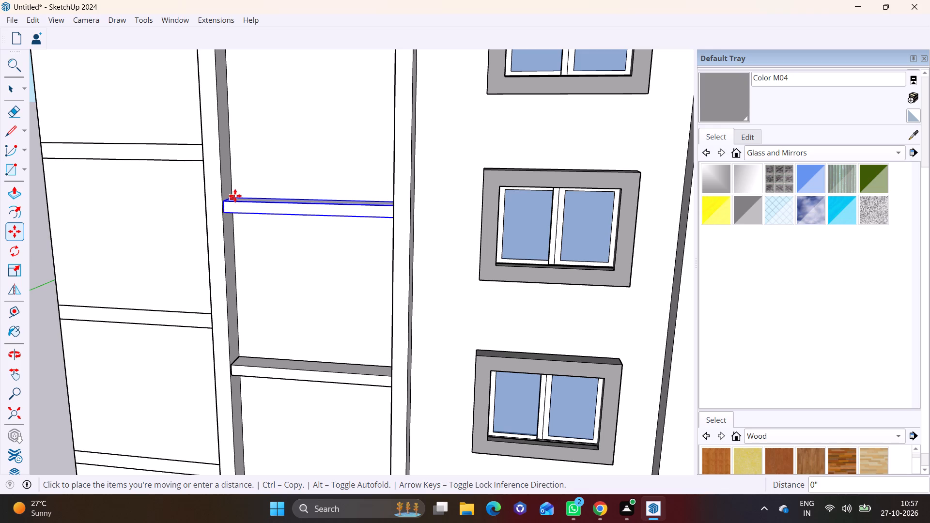
{"action": "middle_click_drag", "start_coordinate": [242, 164], "coordinate": [243, 336], "text": "shift"}
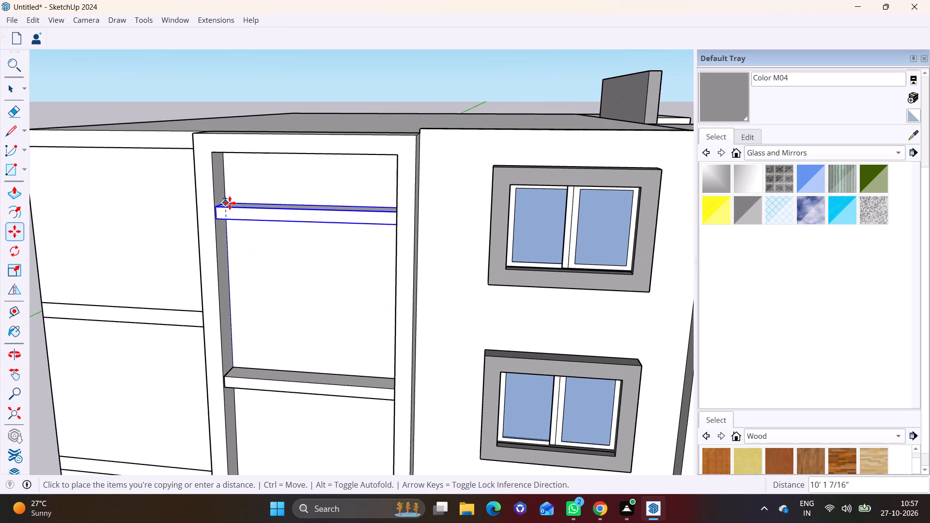
{"action": "left_click", "coordinate": [228, 195]}
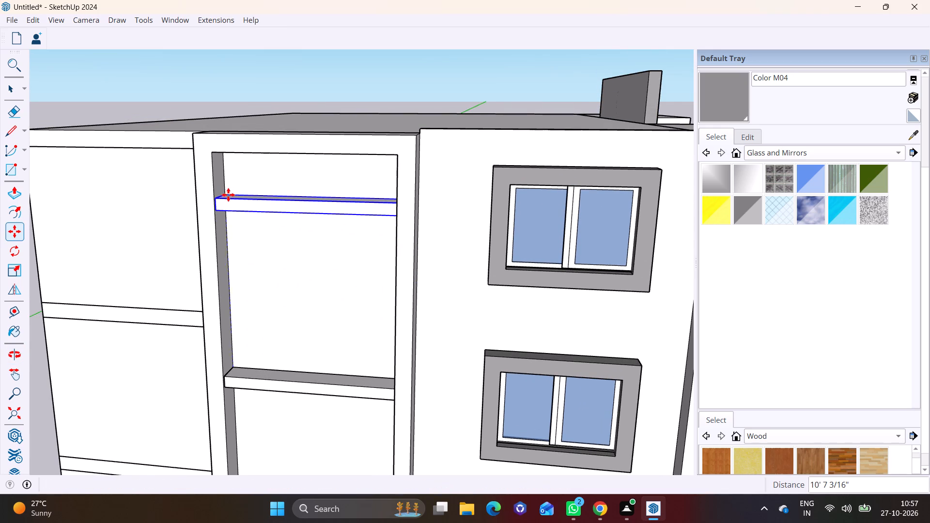
{"action": "key", "text": "space"}
Pull the front face of the full-height infill panel behind the bands outward by about 4 13/16".
{"action": "scroll", "coordinate": [249, 275], "scroll_direction": "down", "scroll_amount": 4}
{"action": "middle_click_drag", "start_coordinate": [252, 289], "coordinate": [248, 287]}
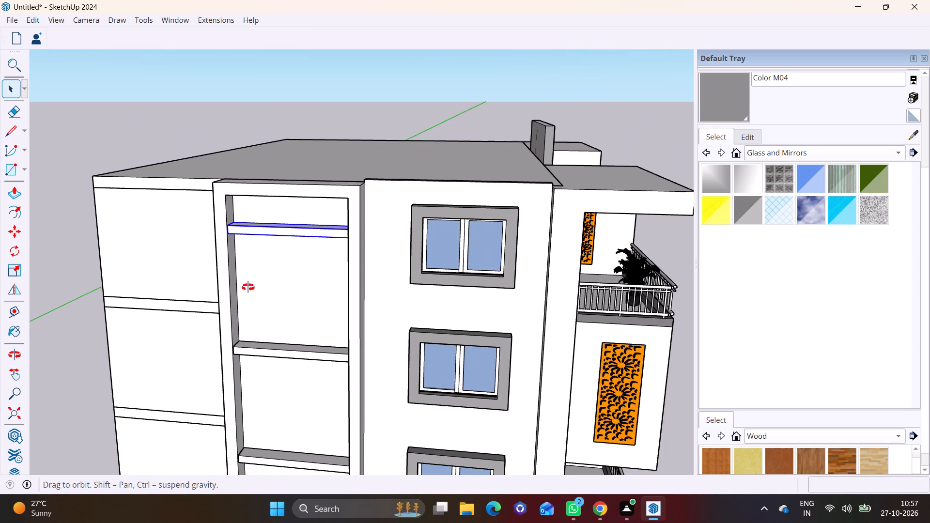
{"action": "middle_click_drag", "start_coordinate": [248, 287], "coordinate": [167, 241]}
{"action": "scroll", "coordinate": [207, 248], "scroll_direction": "down", "scroll_amount": 2}
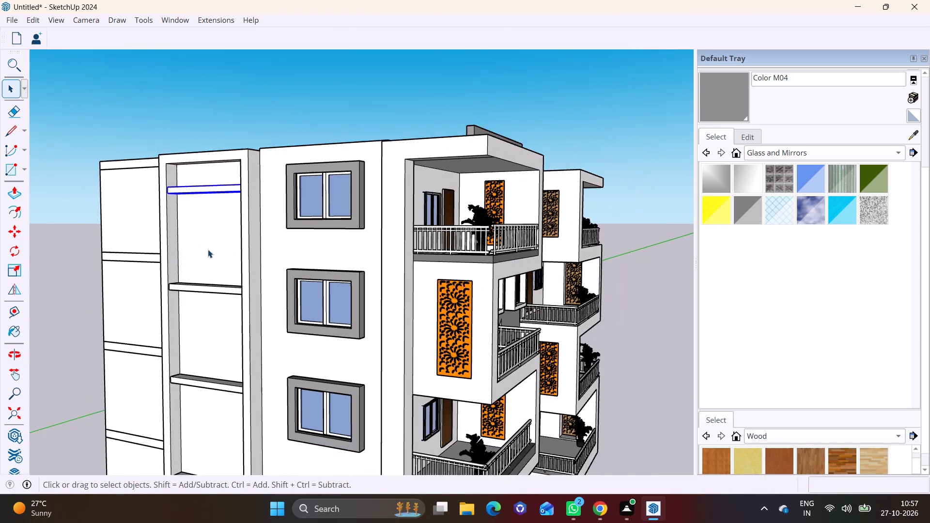
{"action": "scroll", "coordinate": [208, 249], "scroll_direction": "down", "scroll_amount": 1}
{"action": "middle_click_drag", "start_coordinate": [207, 250], "coordinate": [293, 226], "text": "shift"}
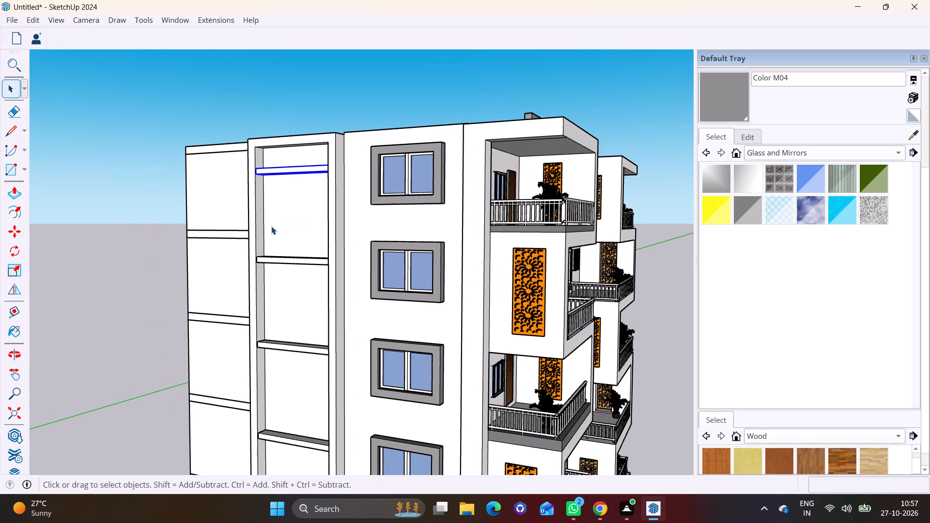
{"action": "left_click", "coordinate": [301, 210]}
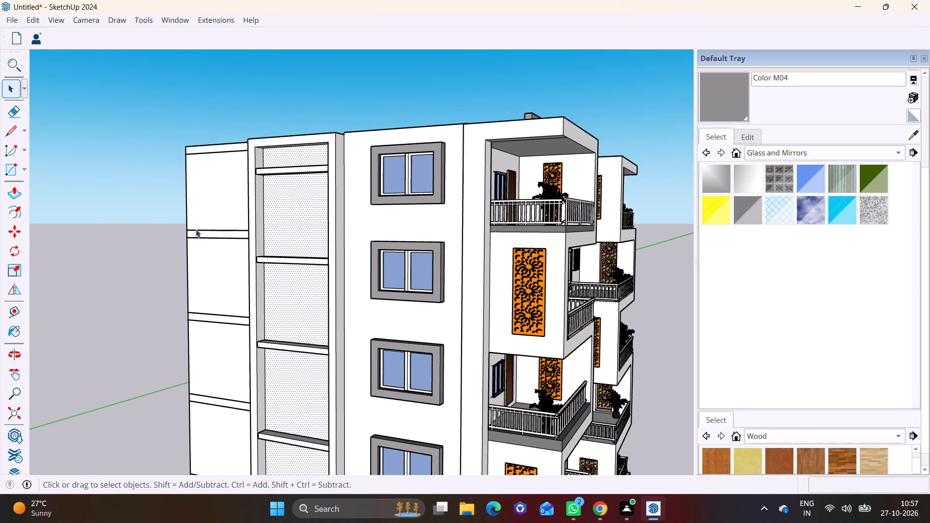
{"action": "left_click", "coordinate": [15, 195]}
{"action": "left_click", "coordinate": [285, 216]}
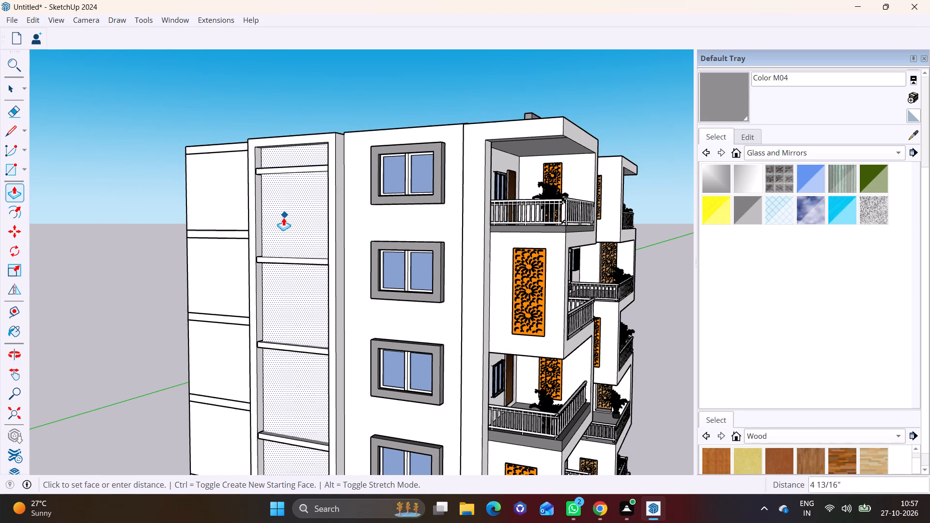
{"action": "left_click", "coordinate": [283, 217]}
{"action": "key", "text": "space"}
{"action": "left_click", "coordinate": [119, 257]}
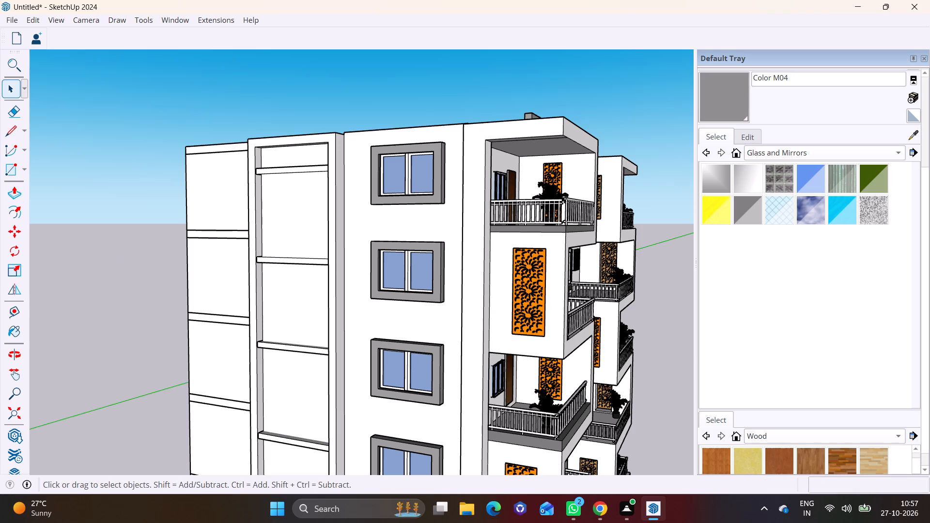
Paint the full-height infill panel behind the bands with the grey Color M04 material.
{"action": "left_click", "coordinate": [716, 103]}
{"action": "left_click", "coordinate": [309, 224]}
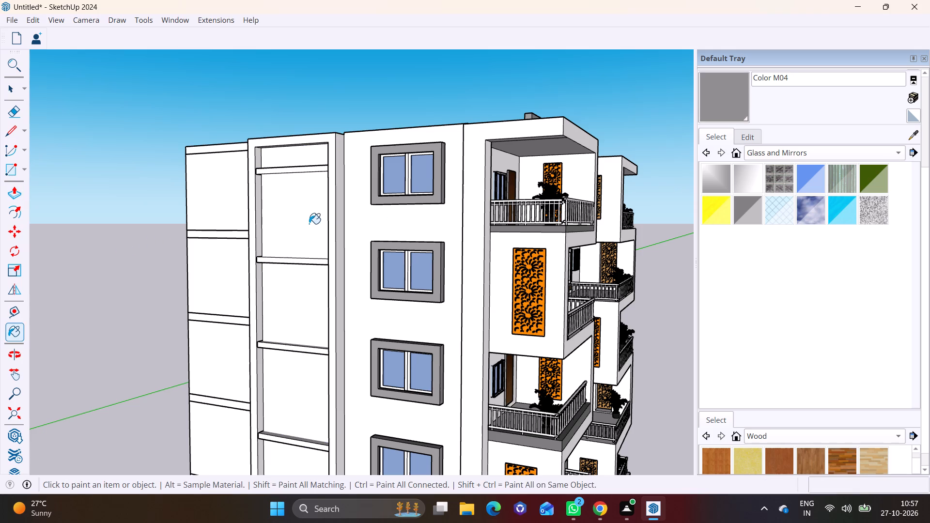
{"action": "key", "text": "space"}
{"action": "left_click", "coordinate": [70, 254]}
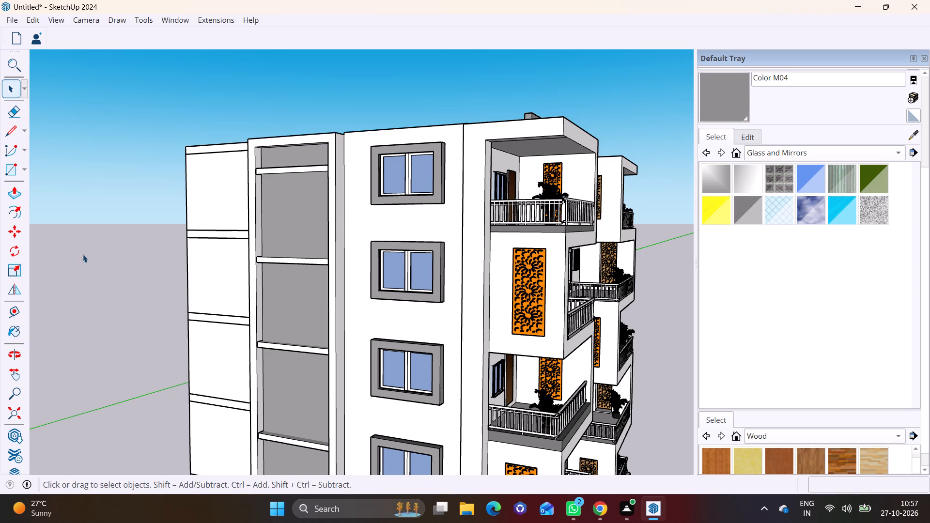
Copy the top-floor two-pane window about 14' 3 3/8" across onto the grey panel, between its two uppermost bands.
{"action": "scroll", "coordinate": [229, 256], "scroll_direction": "up", "scroll_amount": 5}
{"action": "middle_click_drag", "start_coordinate": [227, 265], "coordinate": [183, 279]}
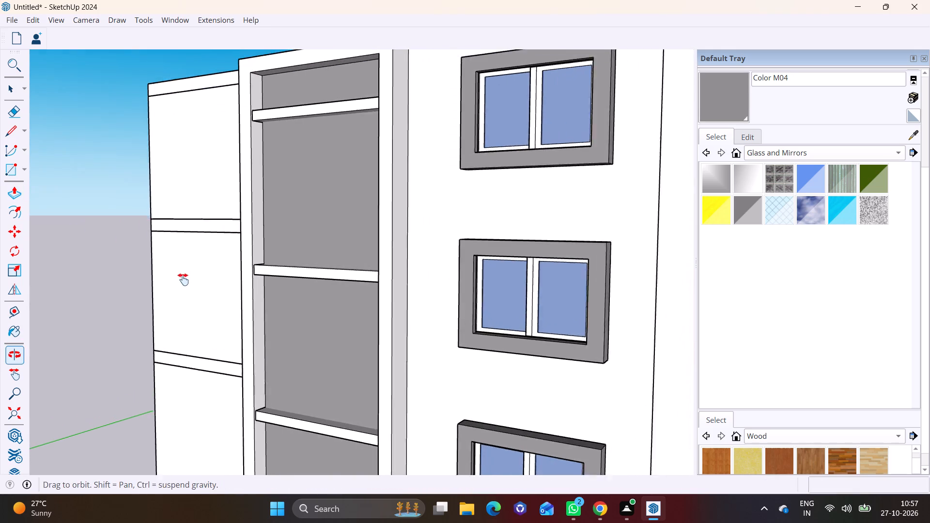
{"action": "middle_click_drag", "start_coordinate": [183, 279], "coordinate": [158, 291]}
{"action": "middle_click_drag", "start_coordinate": [241, 305], "coordinate": [294, 301]}
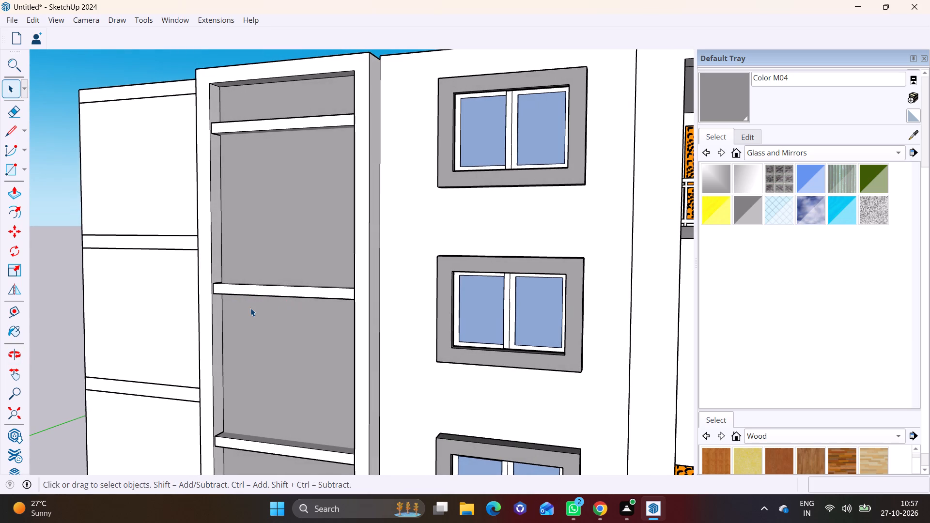
{"action": "scroll", "coordinate": [250, 308], "scroll_direction": "down", "scroll_amount": 7}
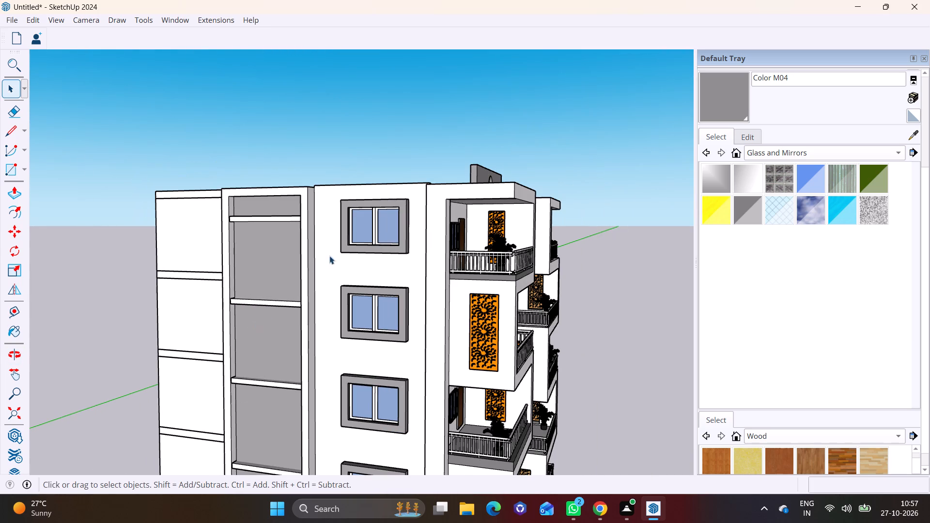
{"action": "left_click", "coordinate": [376, 229]}
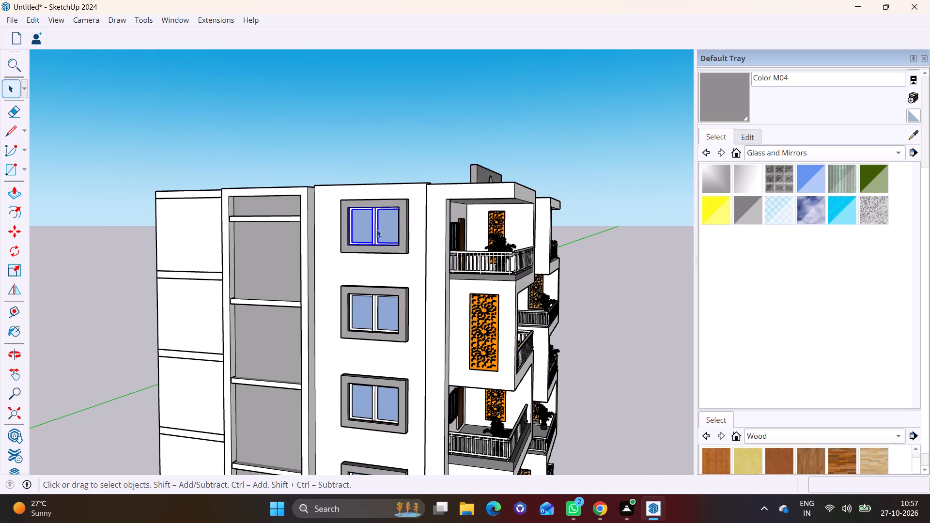
{"action": "key", "text": "m"}
{"action": "left_click", "coordinate": [379, 241]}
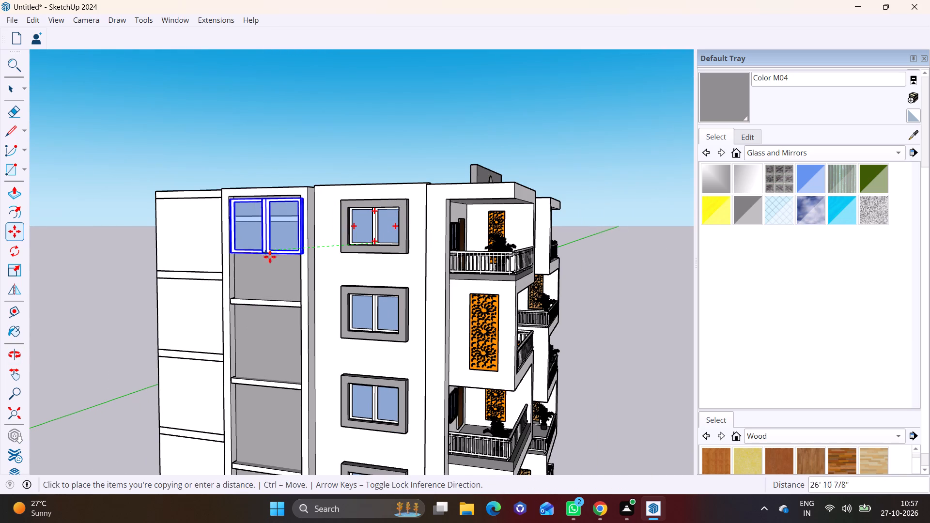
{"action": "left_click", "coordinate": [274, 266]}
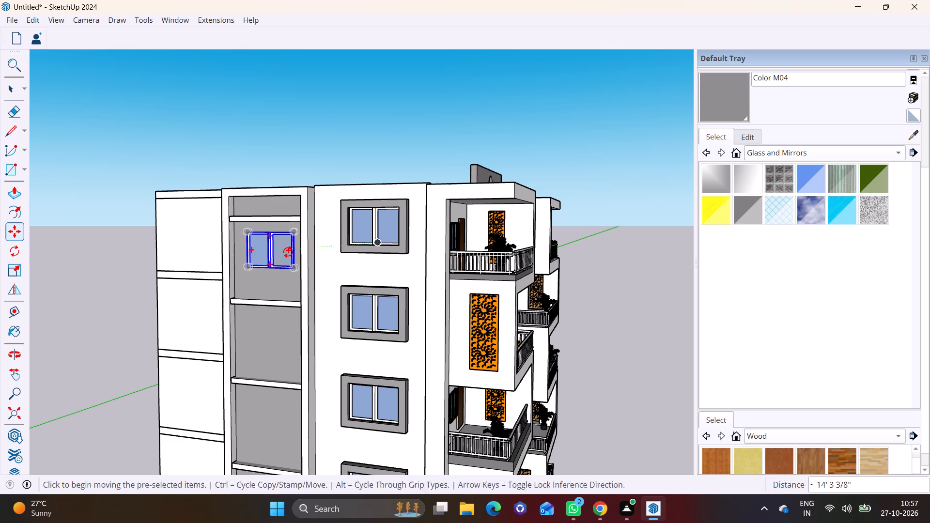
Move the copied window up so that its top sits directly beneath the uppermost band.
{"action": "scroll", "coordinate": [288, 252], "scroll_direction": "up", "scroll_amount": 10}
{"action": "middle_click_drag", "start_coordinate": [246, 277], "coordinate": [230, 292]}
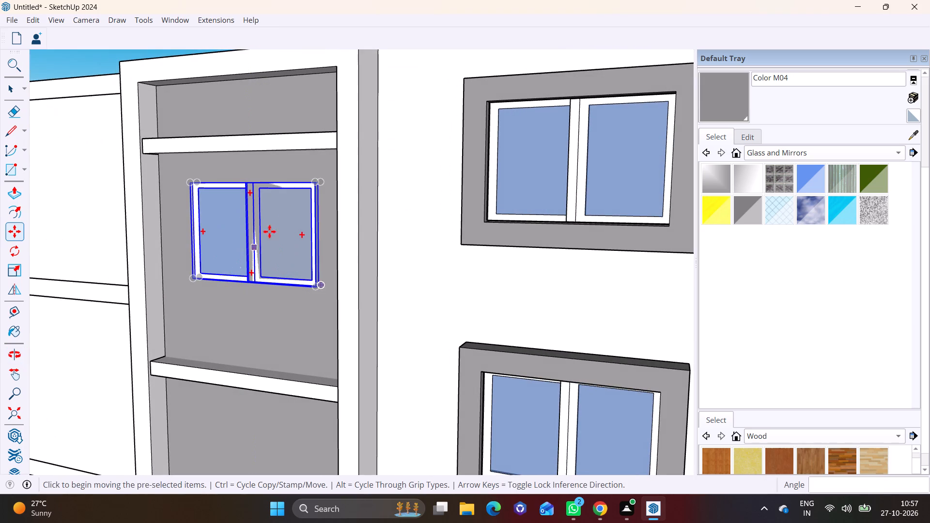
{"action": "key", "text": "m"}
{"action": "left_click", "coordinate": [310, 186]}
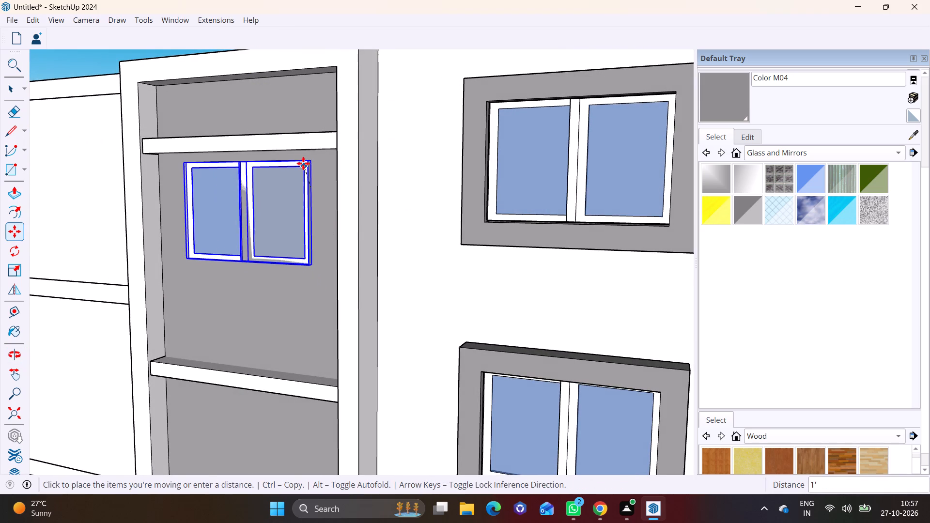
{"action": "left_click", "coordinate": [300, 156]}
{"action": "key", "text": "space"}
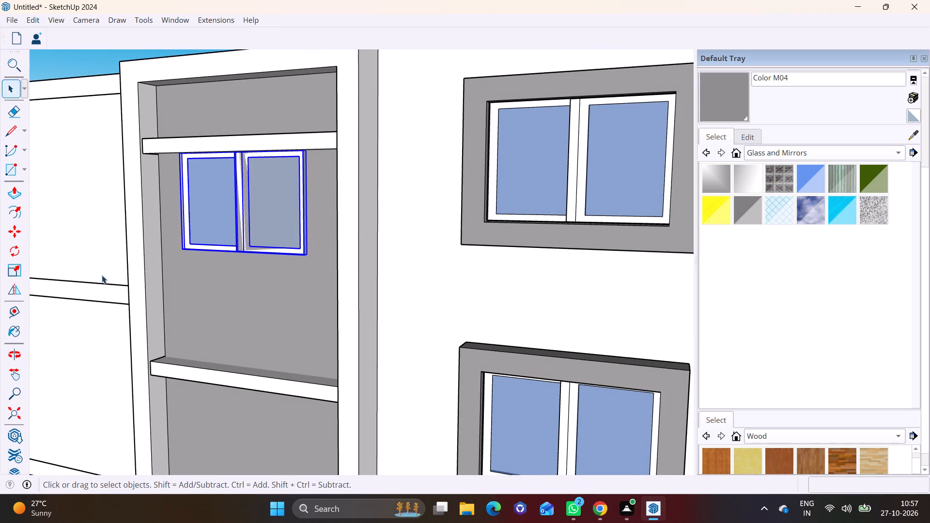
{"action": "left_click", "coordinate": [106, 253]}
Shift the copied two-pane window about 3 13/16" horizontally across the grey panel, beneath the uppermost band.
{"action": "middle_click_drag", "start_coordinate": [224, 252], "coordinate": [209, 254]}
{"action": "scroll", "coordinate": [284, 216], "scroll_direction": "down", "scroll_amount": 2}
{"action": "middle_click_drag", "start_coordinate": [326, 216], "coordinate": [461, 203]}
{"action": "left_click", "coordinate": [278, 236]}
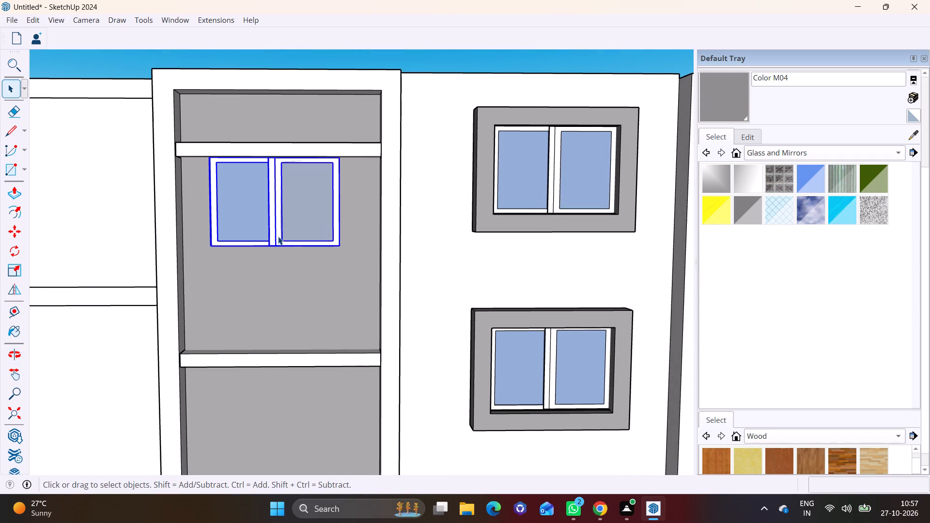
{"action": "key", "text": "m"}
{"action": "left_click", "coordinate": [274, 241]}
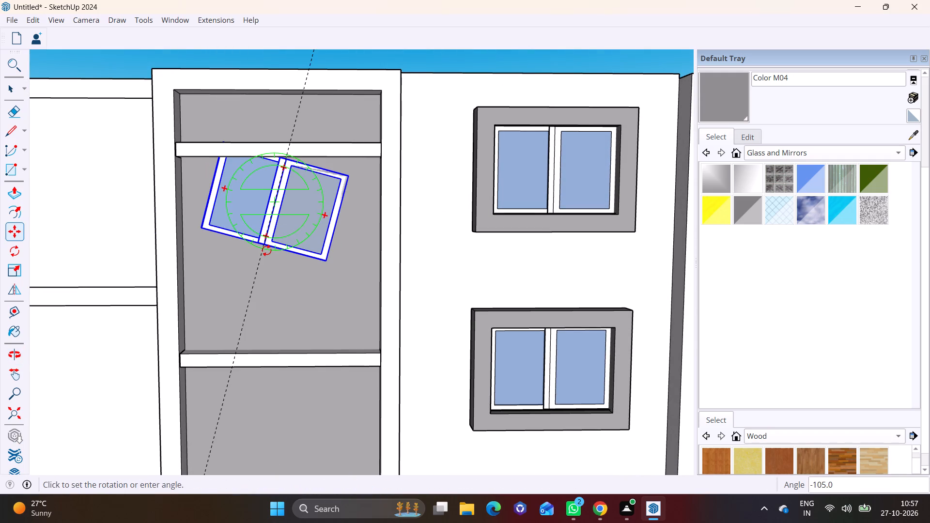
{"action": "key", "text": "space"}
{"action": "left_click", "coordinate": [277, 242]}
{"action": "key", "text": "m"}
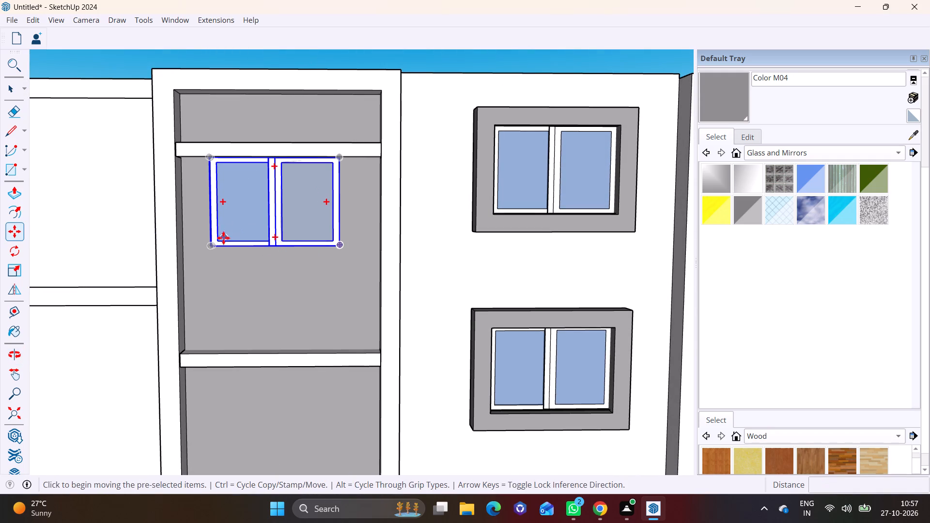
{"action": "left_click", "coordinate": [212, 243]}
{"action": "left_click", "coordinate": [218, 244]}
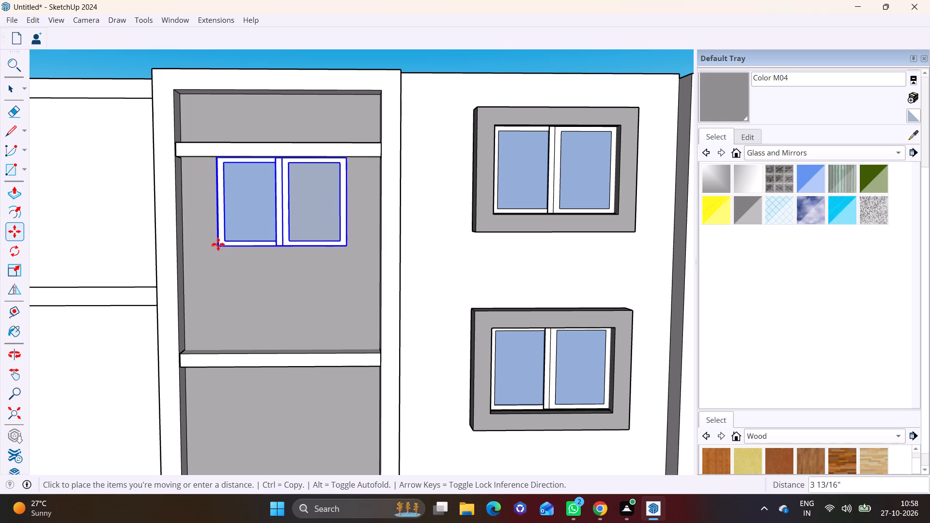
Examine the copied window's fit on the grey panel from different angles and distances.
{"action": "middle_click_drag", "start_coordinate": [221, 264], "coordinate": [208, 289]}
{"action": "middle_click_drag", "start_coordinate": [252, 292], "coordinate": [231, 281]}
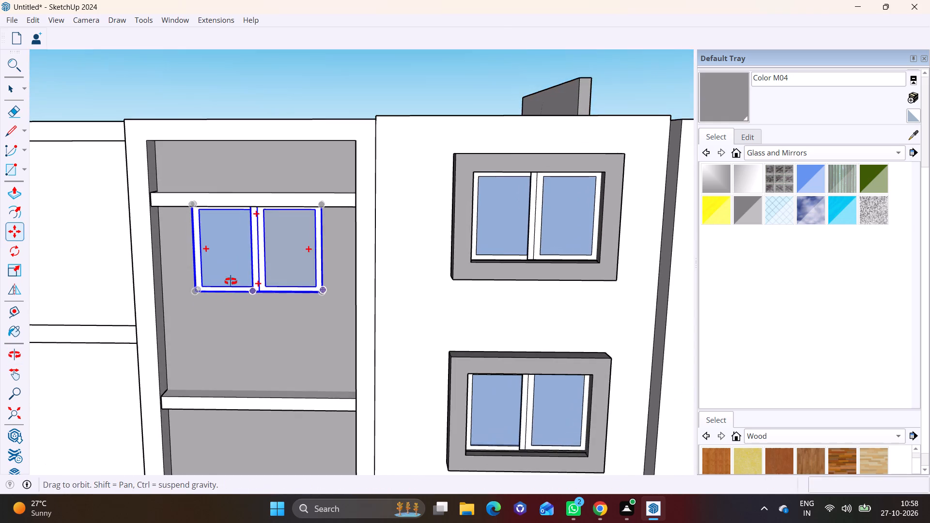
{"action": "middle_click_drag", "start_coordinate": [231, 281], "coordinate": [238, 190]}
{"action": "middle_click_drag", "start_coordinate": [251, 196], "coordinate": [249, 264], "text": "shift"}
{"action": "middle_click_drag", "start_coordinate": [241, 176], "coordinate": [236, 164]}
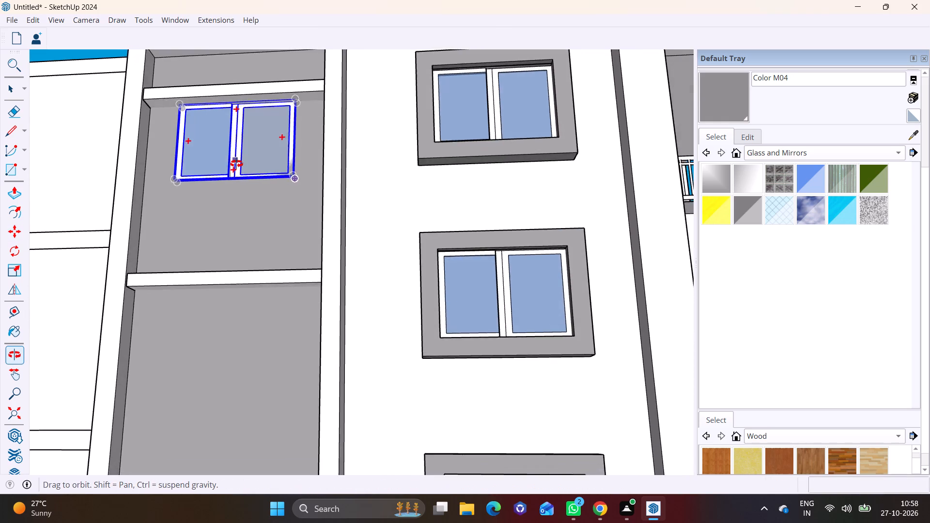
{"action": "middle_click_drag", "start_coordinate": [236, 164], "coordinate": [239, 278]}
{"action": "scroll", "coordinate": [244, 292], "scroll_direction": "down", "scroll_amount": 5}
{"action": "middle_click_drag", "start_coordinate": [248, 330], "coordinate": [260, 206], "text": "shift"}
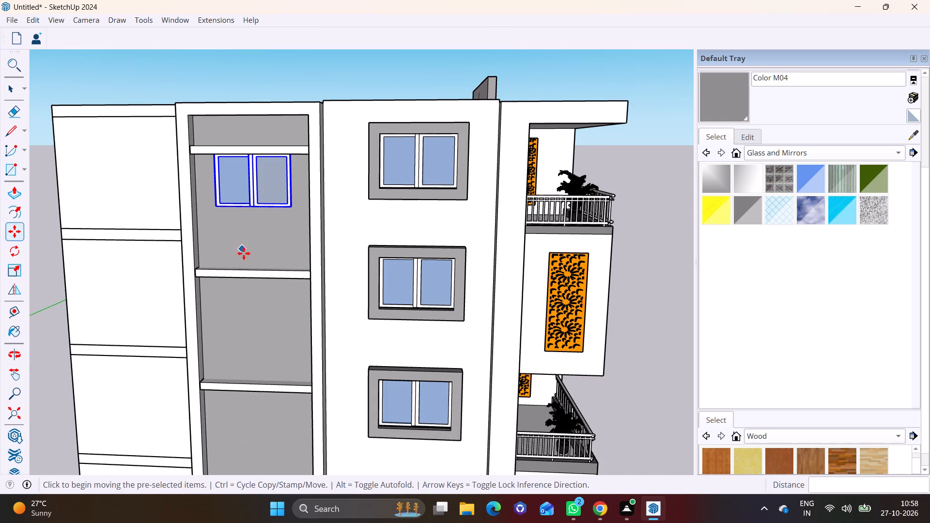
{"action": "key", "text": "space"}
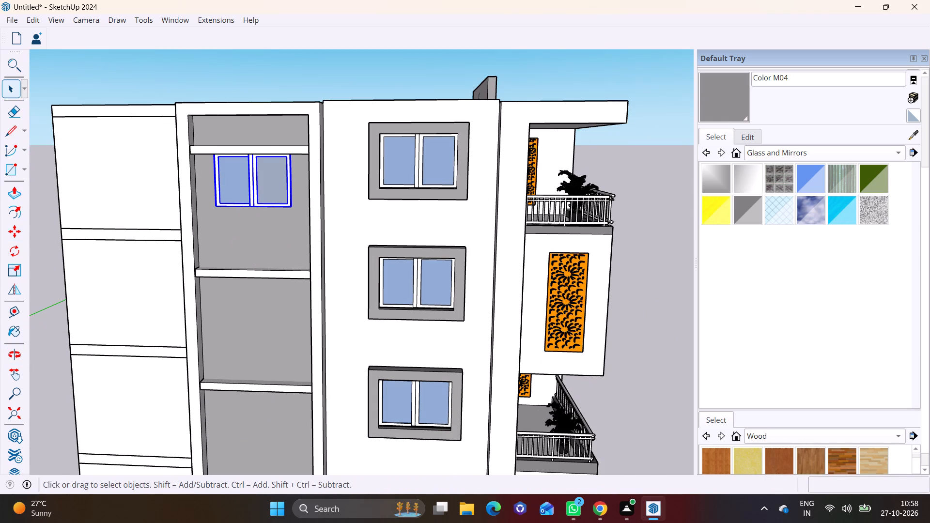
Import a white single-pane window with a handle from 3D Warehouse and place it on the grey panel's third band from the top.
{"action": "left_click", "coordinate": [169, 20]}
{"action": "left_click", "coordinate": [200, 110]}
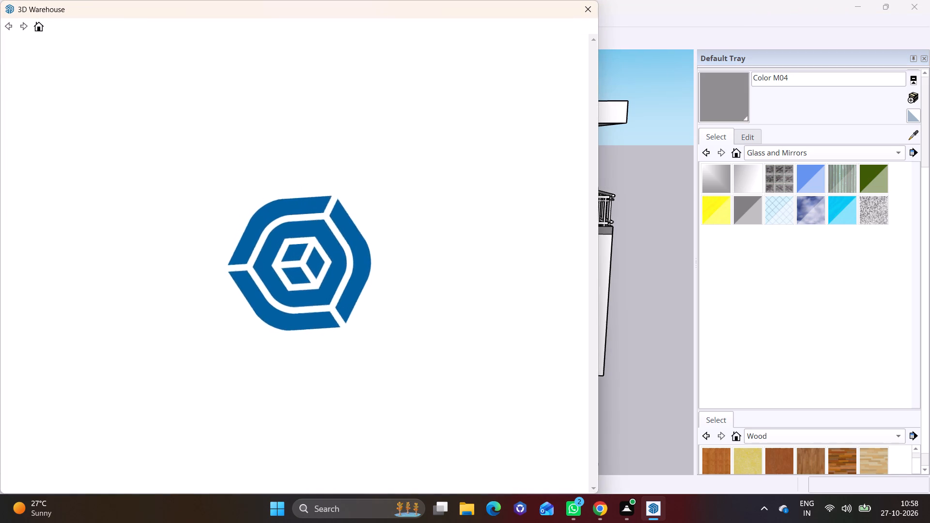
{"action": "scroll", "coordinate": [295, 210], "scroll_direction": "down", "scroll_amount": 1}
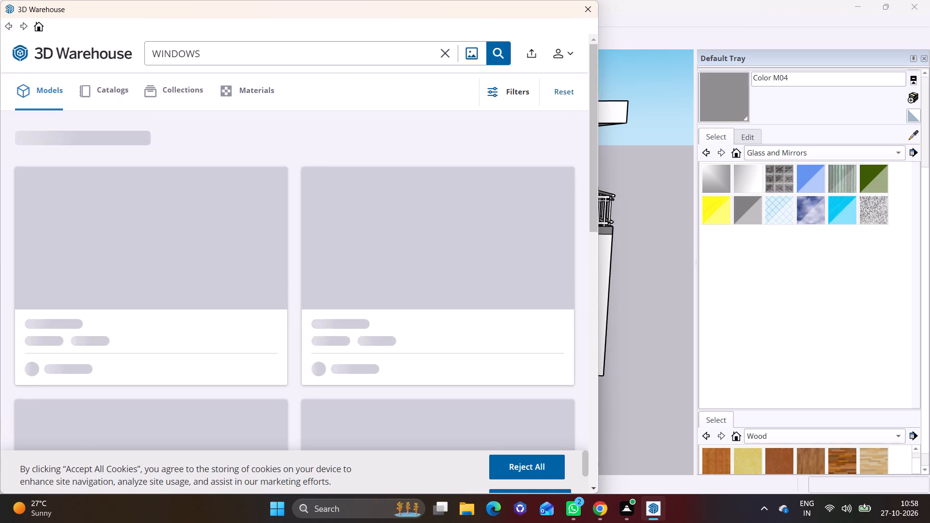
{"action": "left_click", "coordinate": [594, 487]}
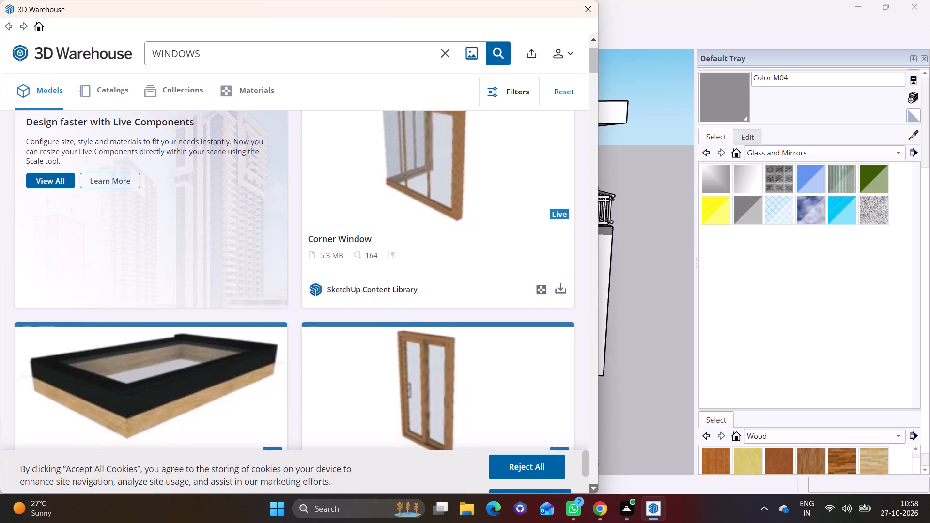
{"action": "left_click", "coordinate": [594, 487]}
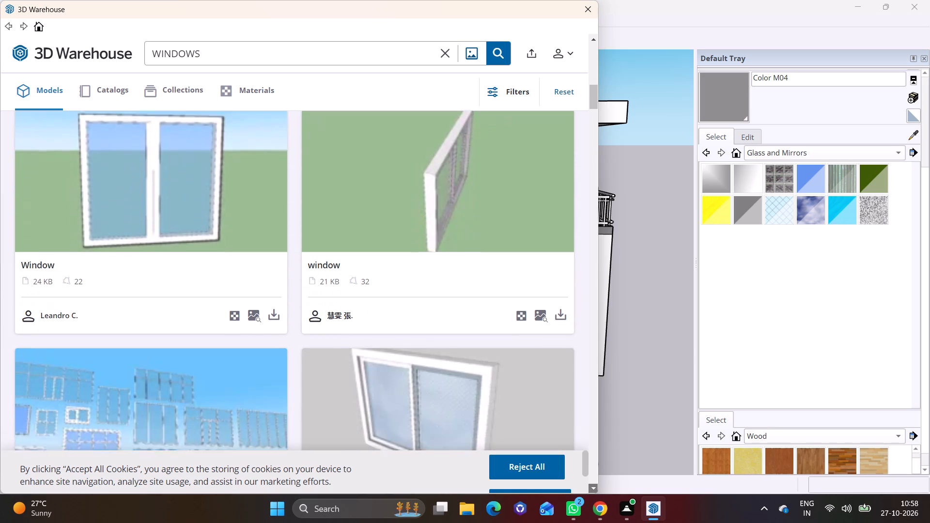
{"action": "left_click", "coordinate": [594, 487]}
{"action": "left_click", "coordinate": [594, 487]}
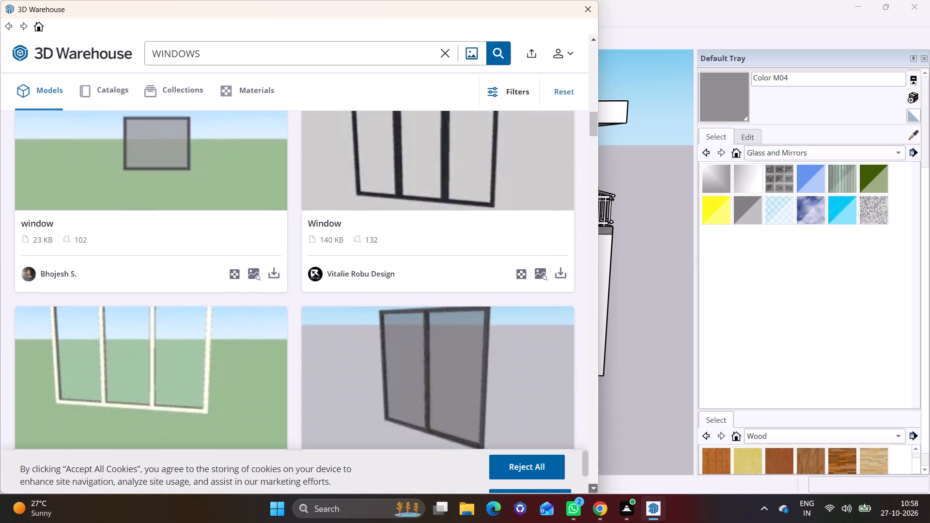
{"action": "left_click", "coordinate": [594, 487]}
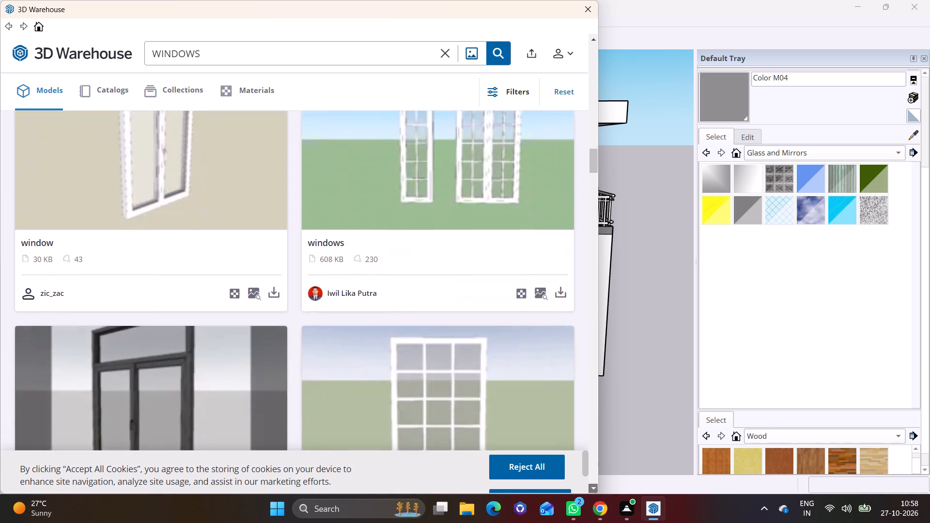
{"action": "left_click", "coordinate": [594, 487]}
{"action": "left_click", "coordinate": [594, 487]}
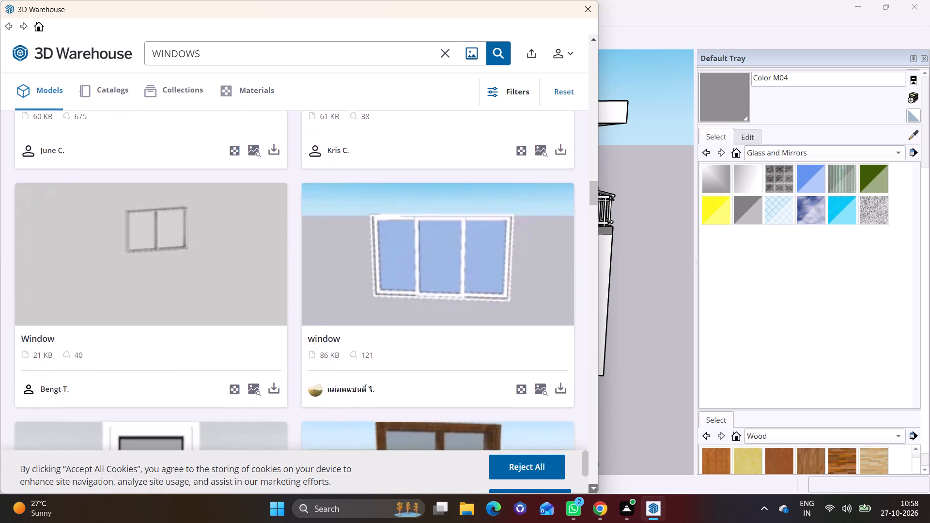
{"action": "left_click", "coordinate": [282, 360]}
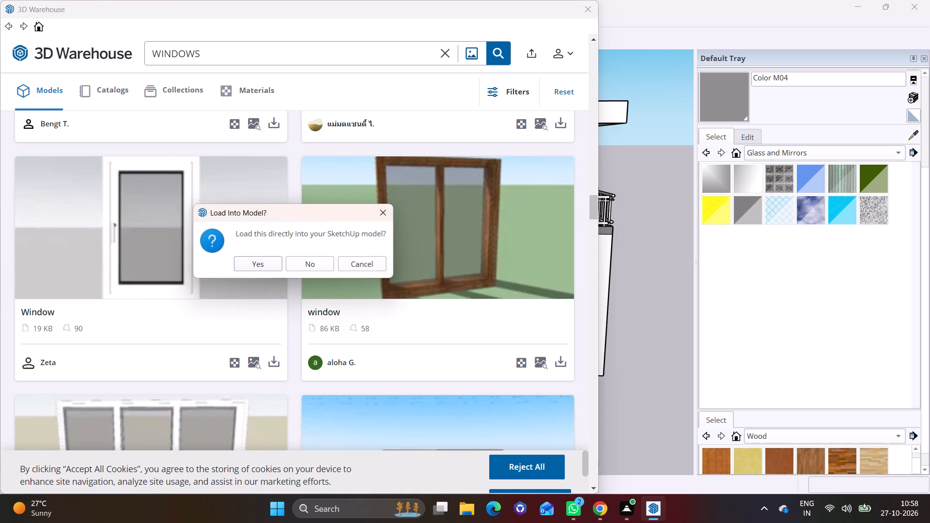
{"action": "left_click", "coordinate": [263, 262]}
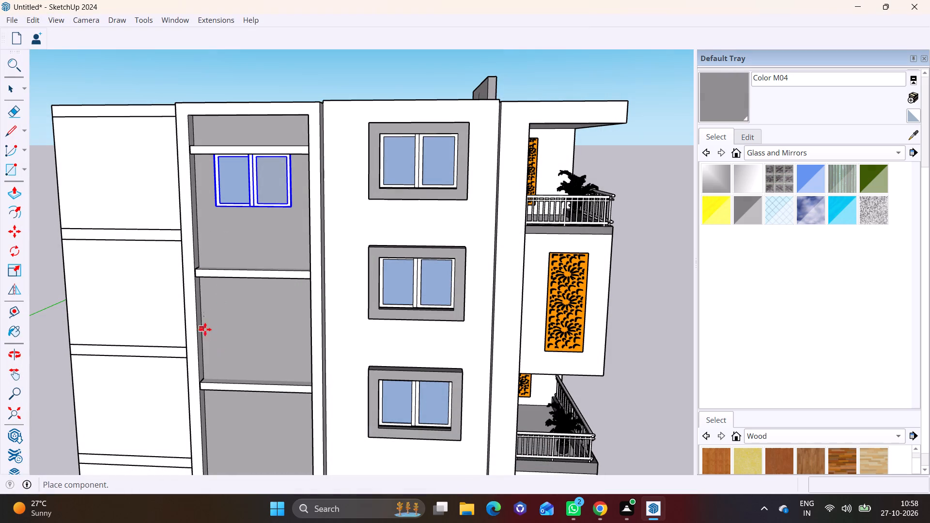
{"action": "left_click", "coordinate": [211, 382]}
Delete the copied two-pane window beneath the grey panel's uppermost band.
{"action": "scroll", "coordinate": [232, 363], "scroll_direction": "up", "scroll_amount": 2}
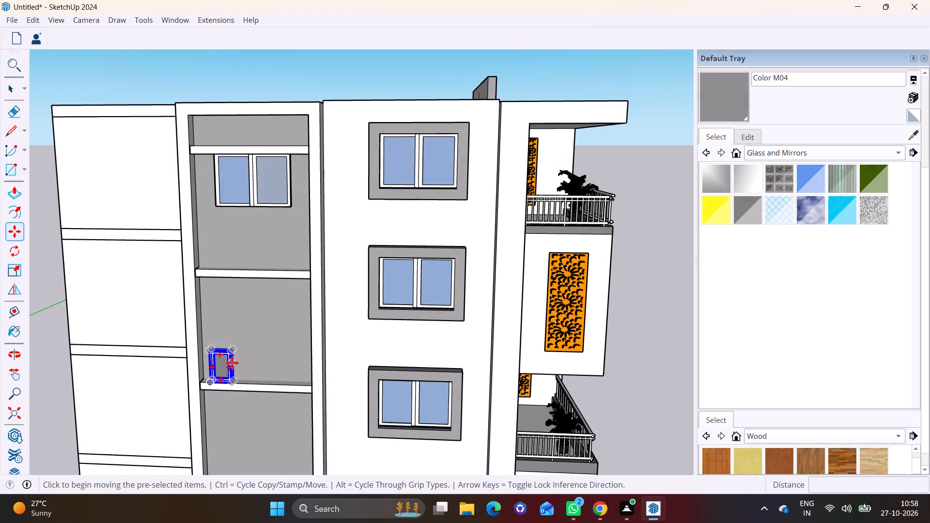
{"action": "scroll", "coordinate": [232, 363], "scroll_direction": "up", "scroll_amount": 3}
{"action": "key", "text": "space"}
{"action": "left_click", "coordinate": [285, 97]}
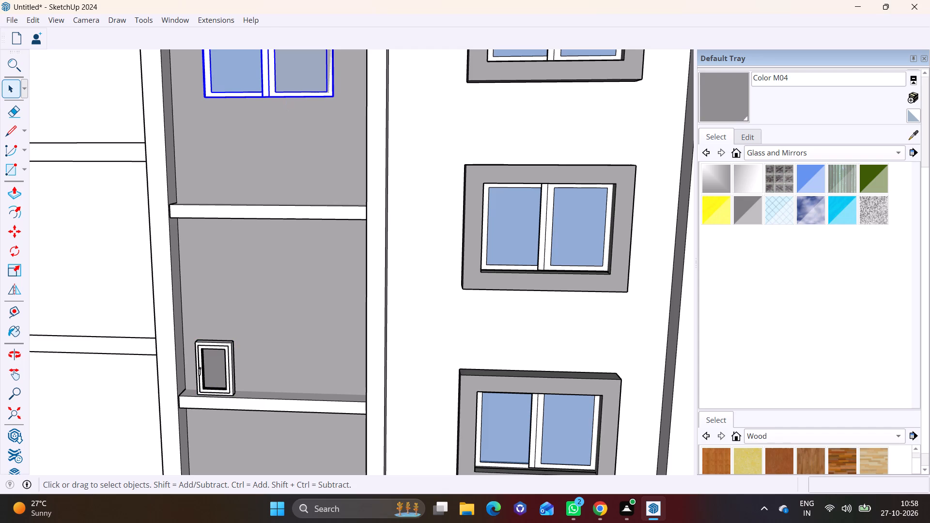
{"action": "key", "text": "Delete"}
Scale the imported single-pane window by about 1.35 in width and about 1.38 in height.
{"action": "scroll", "coordinate": [229, 329], "scroll_direction": "down", "scroll_amount": 4}
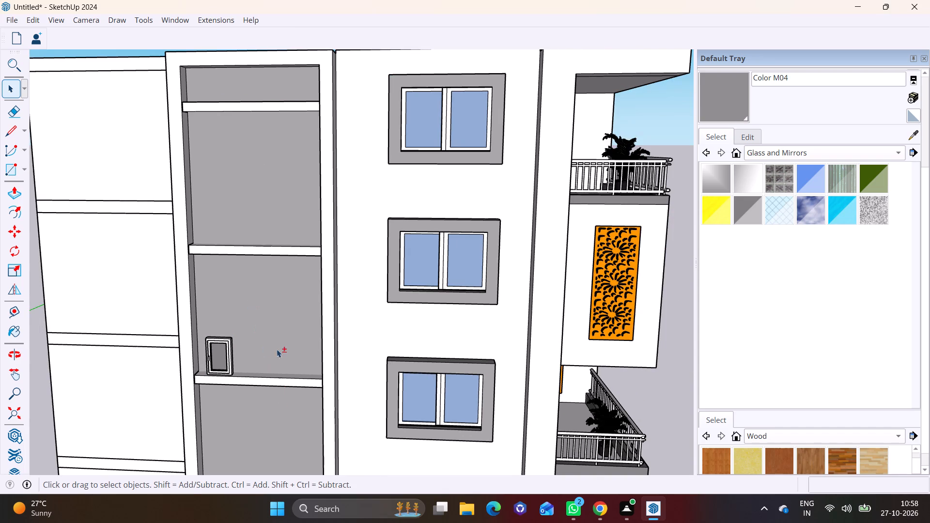
{"action": "middle_click_drag", "start_coordinate": [271, 343], "coordinate": [278, 380], "text": "shift"}
{"action": "scroll", "coordinate": [232, 390], "scroll_direction": "up", "scroll_amount": 8, "text": "shift"}
{"action": "left_click", "coordinate": [240, 379]}
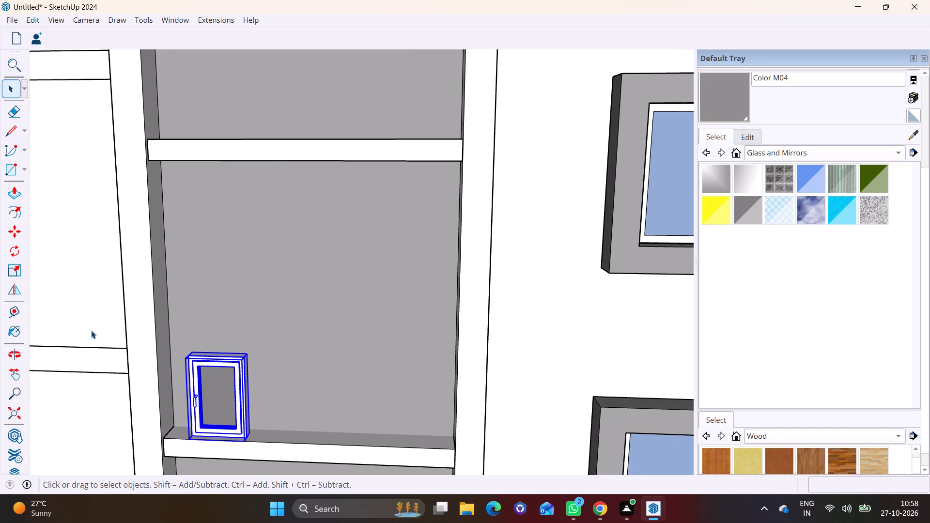
{"action": "left_click", "coordinate": [14, 270]}
{"action": "scroll", "coordinate": [234, 394], "scroll_direction": "up", "scroll_amount": 5}
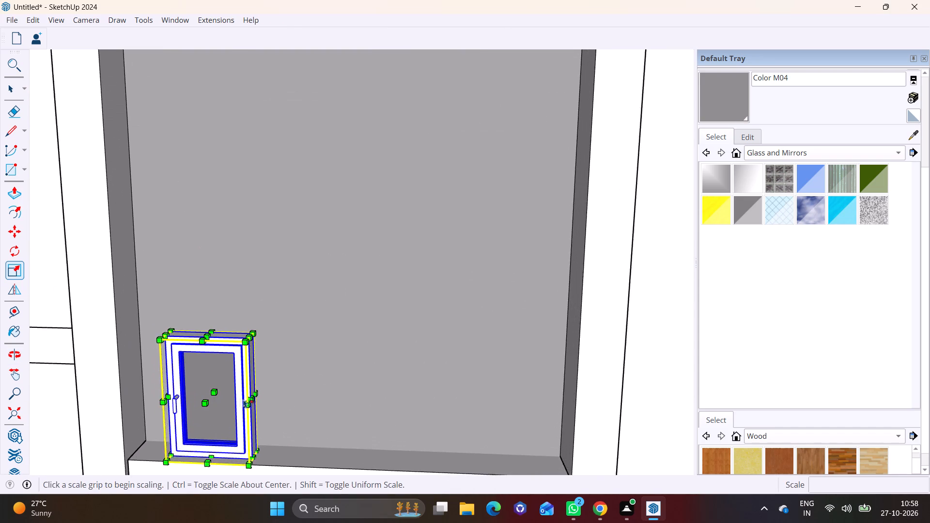
{"action": "left_click", "coordinate": [252, 400]}
{"action": "left_click", "coordinate": [285, 398]}
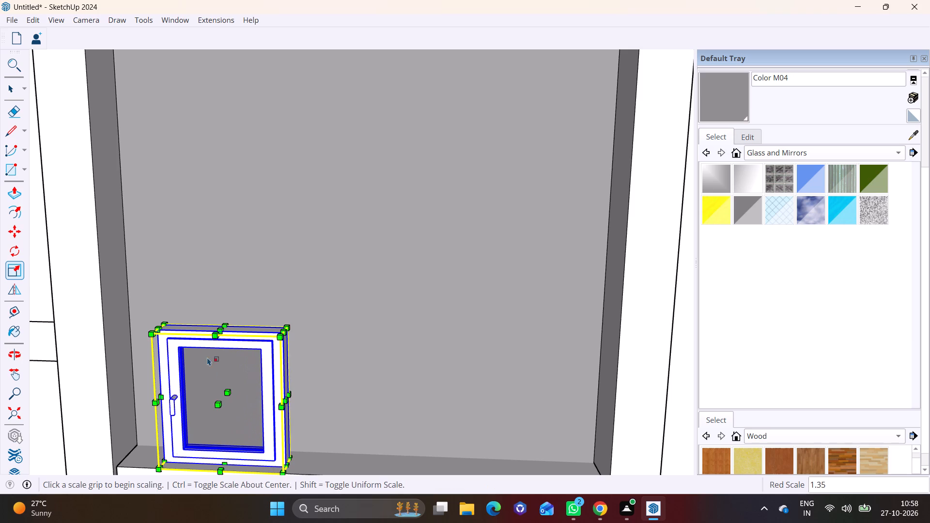
{"action": "left_click", "coordinate": [219, 327]}
{"action": "left_click", "coordinate": [217, 277]}
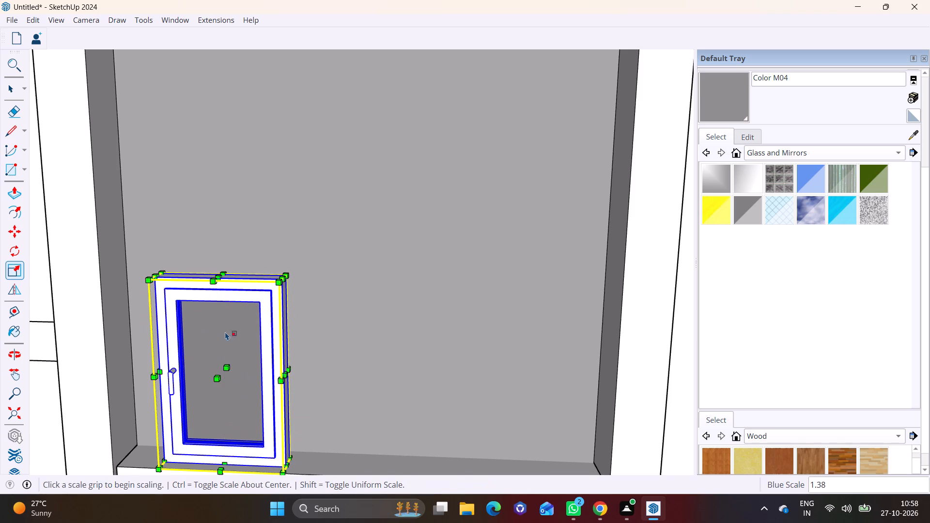
Move the scaled window straight up about 3' 6" from the third band, within the same panel bay.
{"action": "scroll", "coordinate": [229, 374], "scroll_direction": "down", "scroll_amount": 6}
{"action": "middle_click_drag", "start_coordinate": [240, 370], "coordinate": [177, 356]}
{"action": "scroll", "coordinate": [274, 393], "scroll_direction": "up", "scroll_amount": 3}
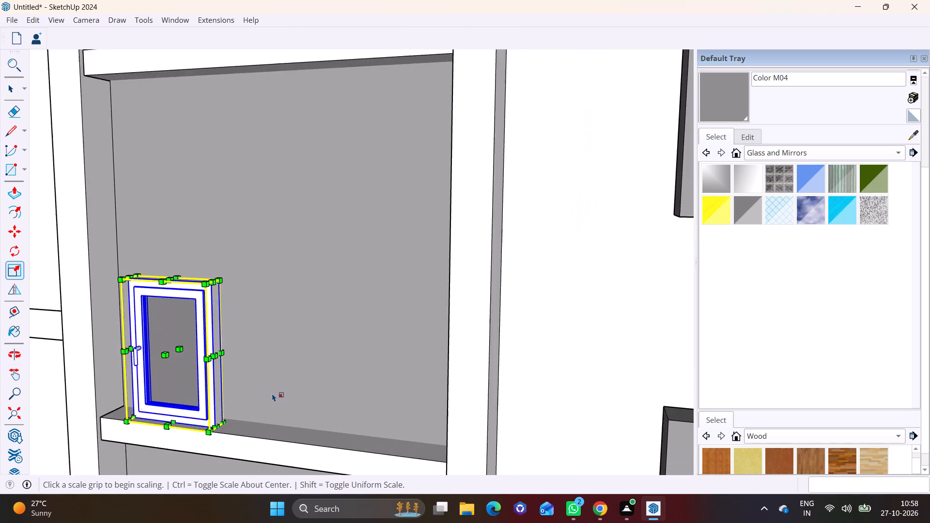
{"action": "scroll", "coordinate": [272, 393], "scroll_direction": "up", "scroll_amount": 2}
{"action": "key", "text": "m"}
{"action": "left_click_drag", "start_coordinate": [215, 429], "coordinate": [213, 402]}
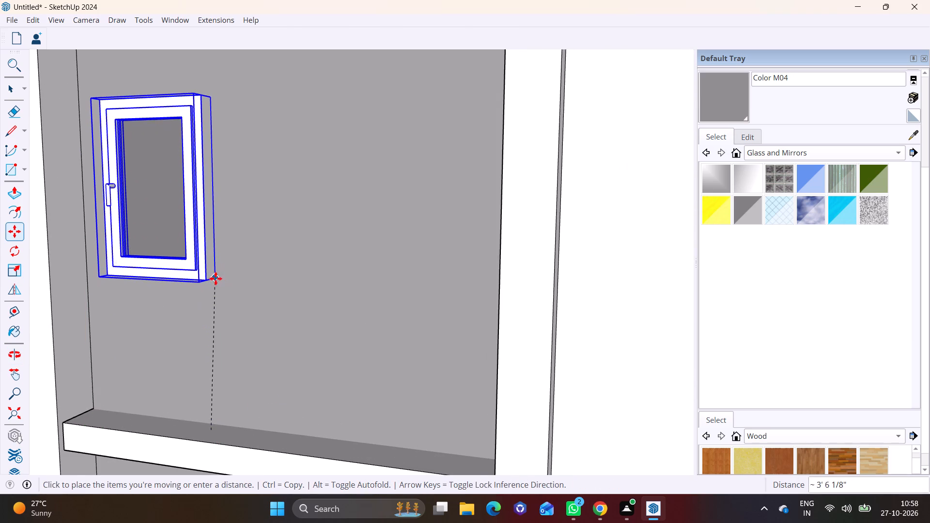
{"action": "left_click", "coordinate": [210, 277]}
Copy the single-pane window about 5' 5" horizontally to the other side of the same panel bay.
{"action": "scroll", "coordinate": [244, 293], "scroll_direction": "down", "scroll_amount": 7}
{"action": "middle_click_drag", "start_coordinate": [262, 309], "coordinate": [269, 308]}
{"action": "left_click", "coordinate": [224, 284]}
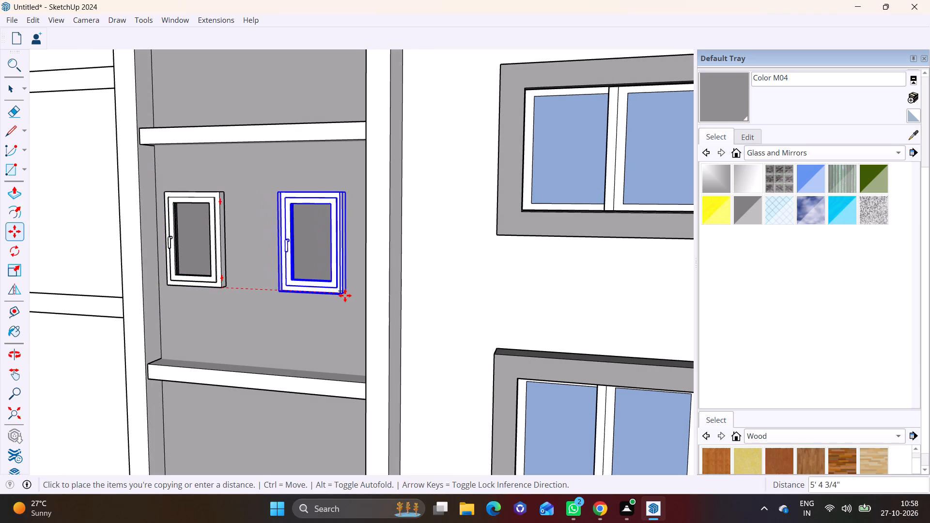
{"action": "left_click", "coordinate": [348, 295]}
{"action": "key", "text": "space"}
{"action": "left_click", "coordinate": [304, 322]}
Copy both single-pane windows straight up into the bay between the grey panel's two uppermost bands.
{"action": "scroll", "coordinate": [302, 324], "scroll_direction": "down", "scroll_amount": 6}
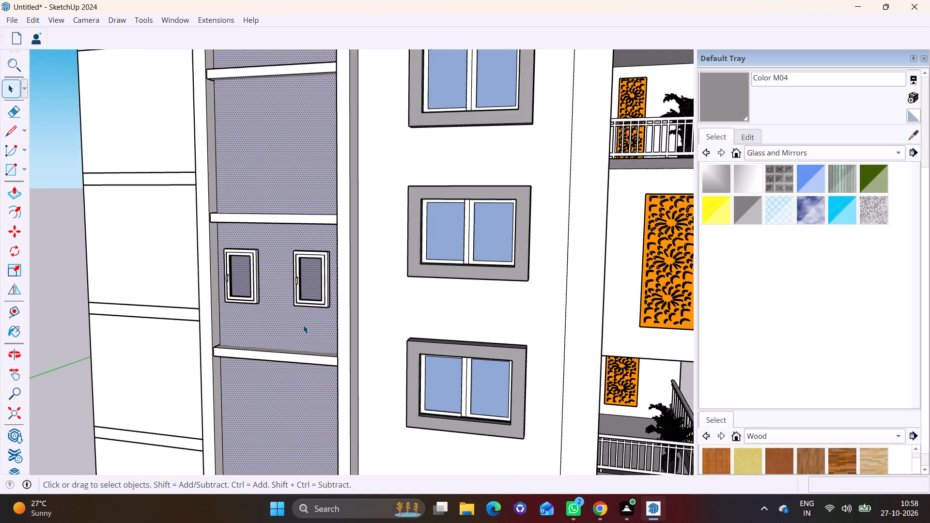
{"action": "scroll", "coordinate": [303, 324], "scroll_direction": "down", "scroll_amount": 10}
{"action": "middle_click_drag", "start_coordinate": [303, 346], "coordinate": [251, 348]}
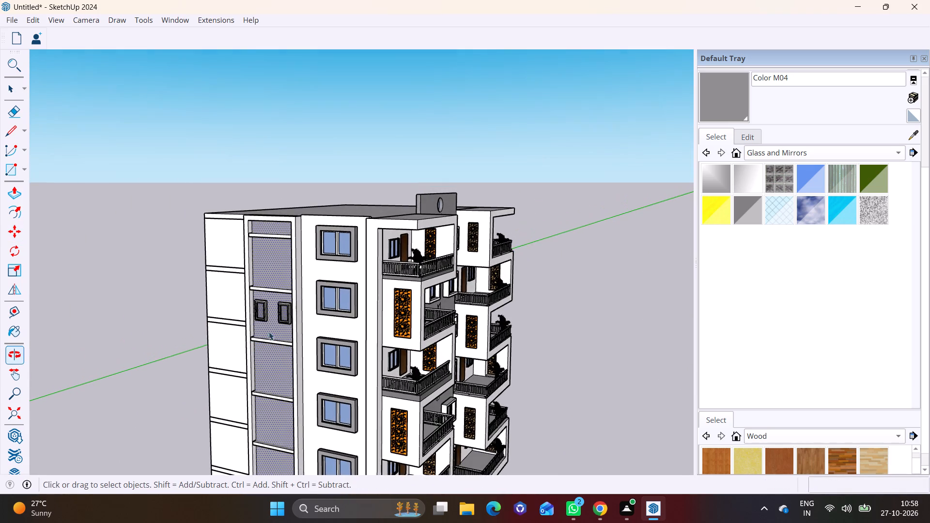
{"action": "scroll", "coordinate": [274, 322], "scroll_direction": "up", "scroll_amount": 6}
{"action": "middle_click_drag", "start_coordinate": [272, 333], "coordinate": [276, 400], "text": "shift"}
{"action": "scroll", "coordinate": [274, 348], "scroll_direction": "up", "scroll_amount": 6}
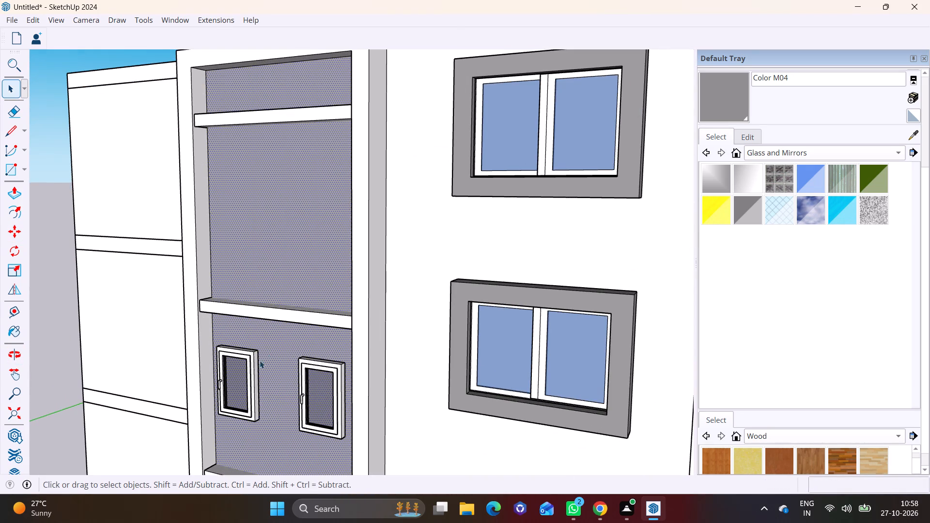
{"action": "left_click", "coordinate": [253, 363]}
{"action": "left_click", "coordinate": [313, 362], "text": "ctrl"}
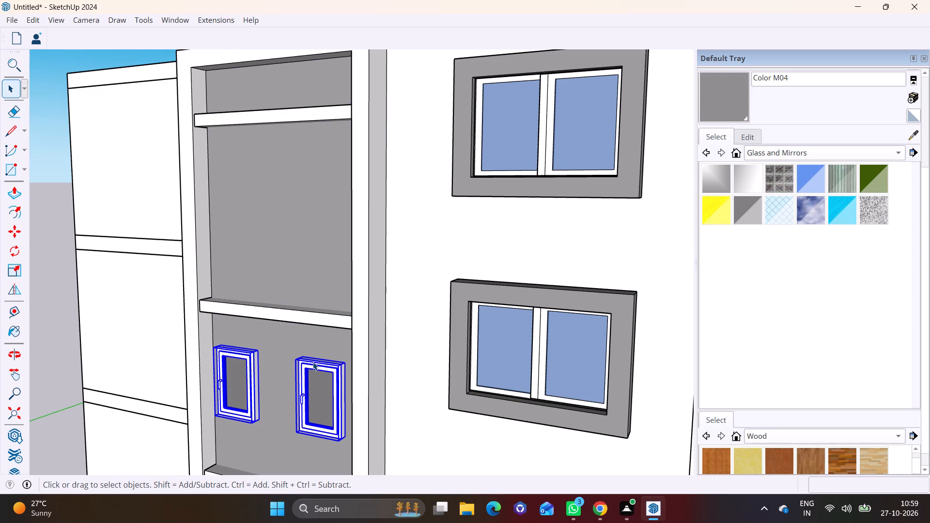
{"action": "key", "text": "m"}
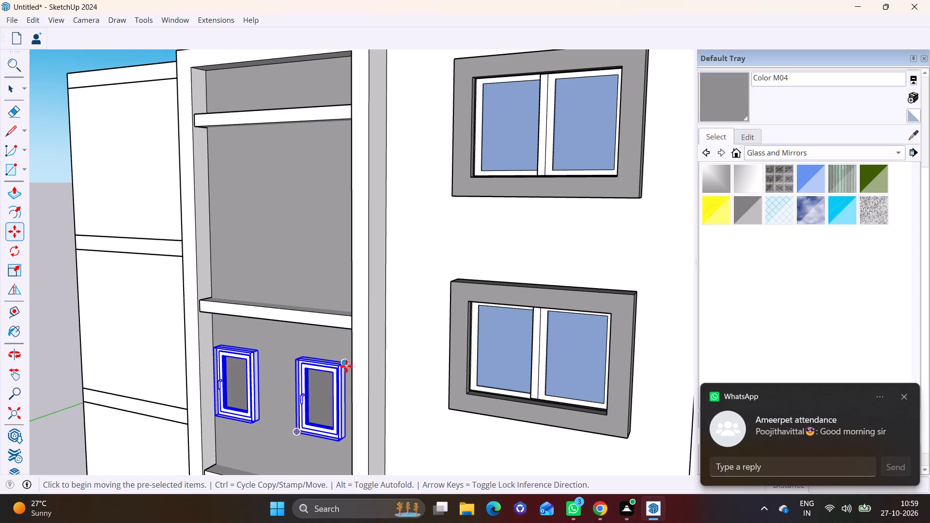
{"action": "left_click", "coordinate": [346, 366]}
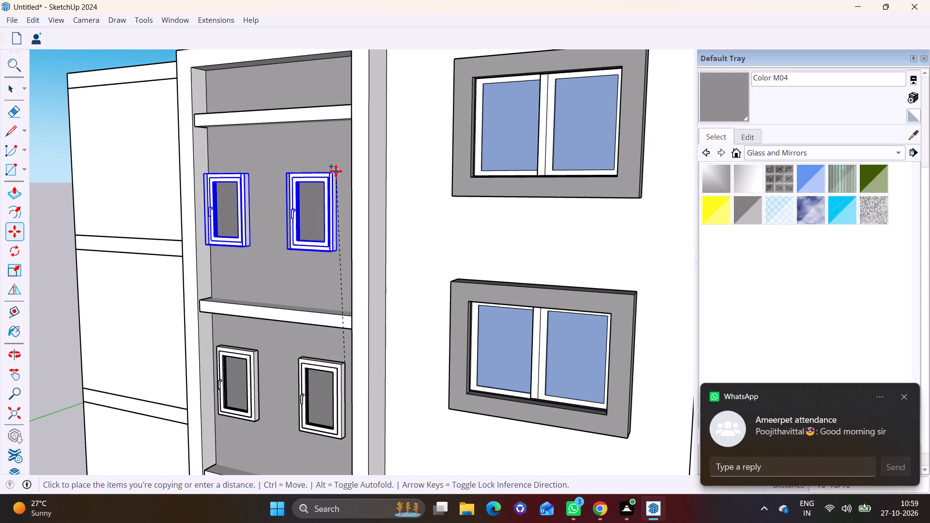
{"action": "left_click", "coordinate": [343, 153]}
Copy the selected pair of single-pane windows straight down, floor by floor, into the four lower bays of the banded panel.
{"action": "left_click", "coordinate": [343, 153]}
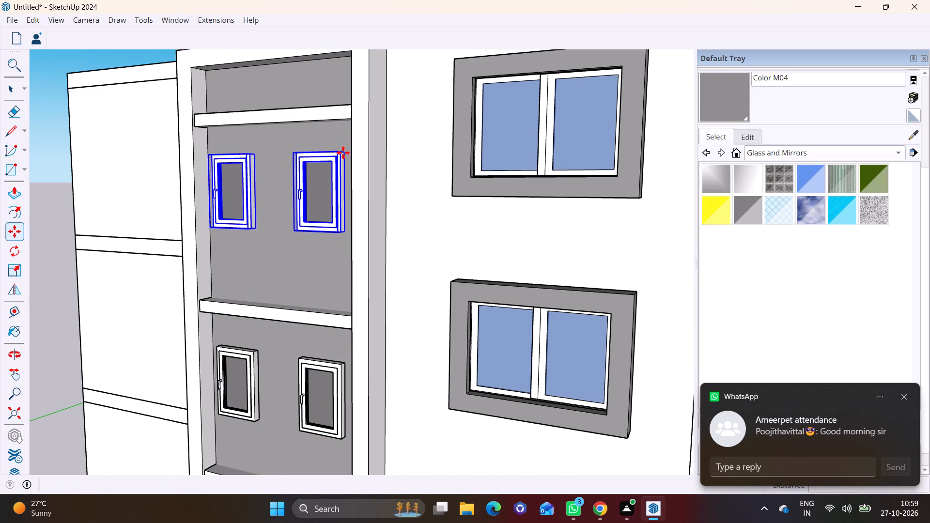
{"action": "middle_click_drag", "start_coordinate": [339, 363], "coordinate": [379, 136], "text": "shift"}
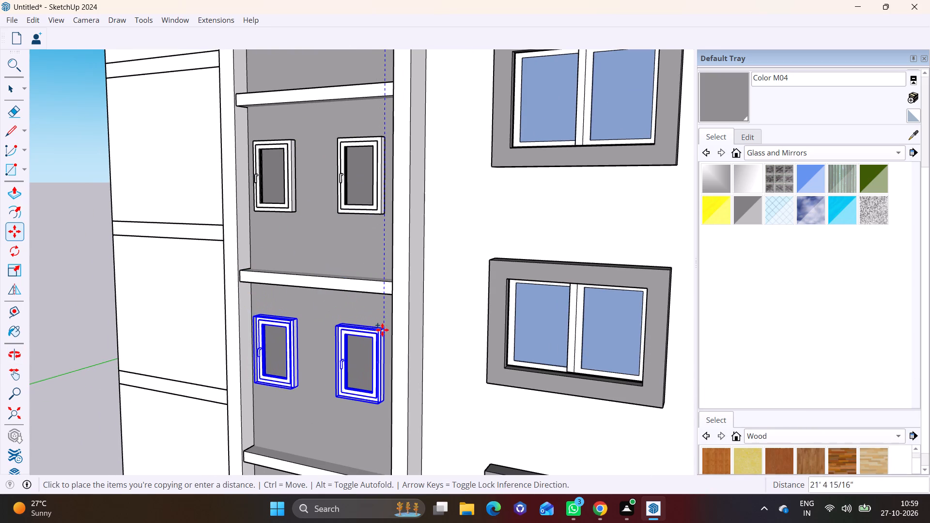
{"action": "left_click", "coordinate": [384, 339]}
{"action": "middle_click_drag", "start_coordinate": [385, 339], "coordinate": [398, 116], "text": "shift"}
{"action": "left_click", "coordinate": [398, 116]}
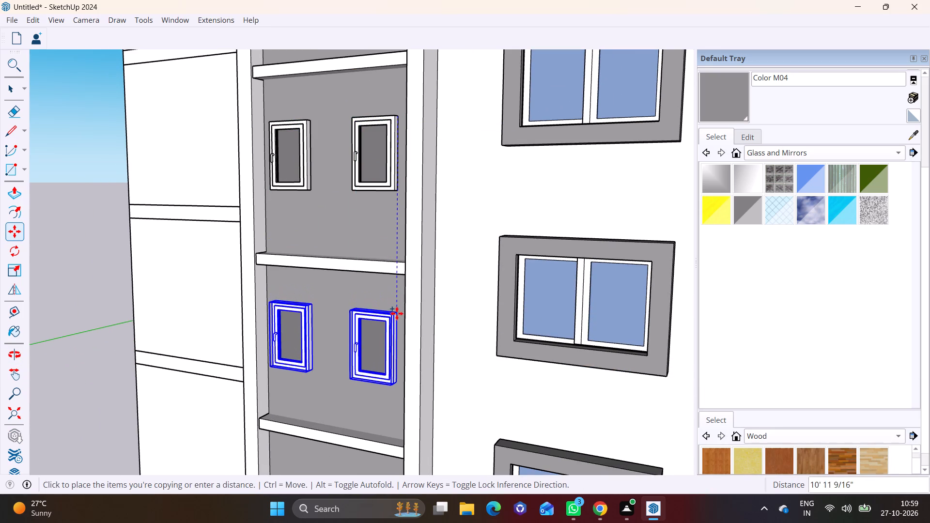
{"action": "left_click", "coordinate": [397, 316]}
{"action": "left_click", "coordinate": [392, 317]}
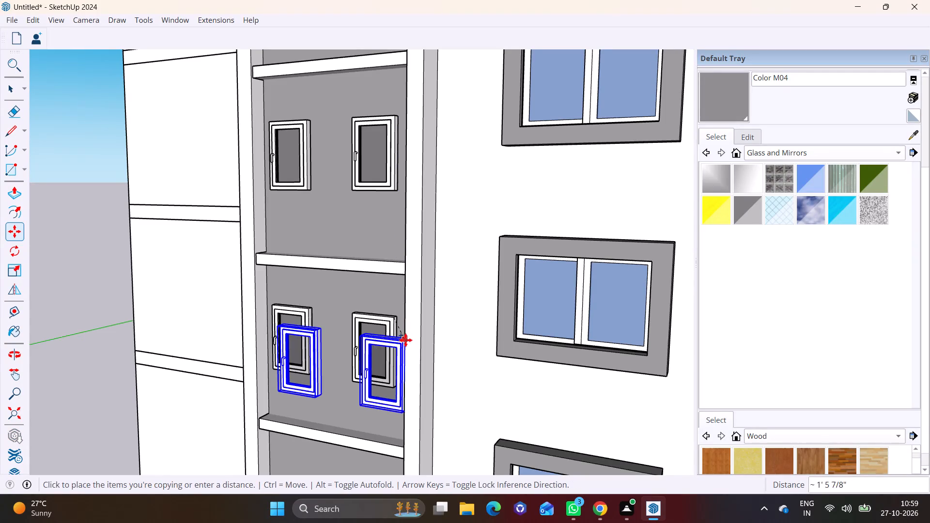
{"action": "middle_click_drag", "start_coordinate": [392, 335], "coordinate": [426, 37]}
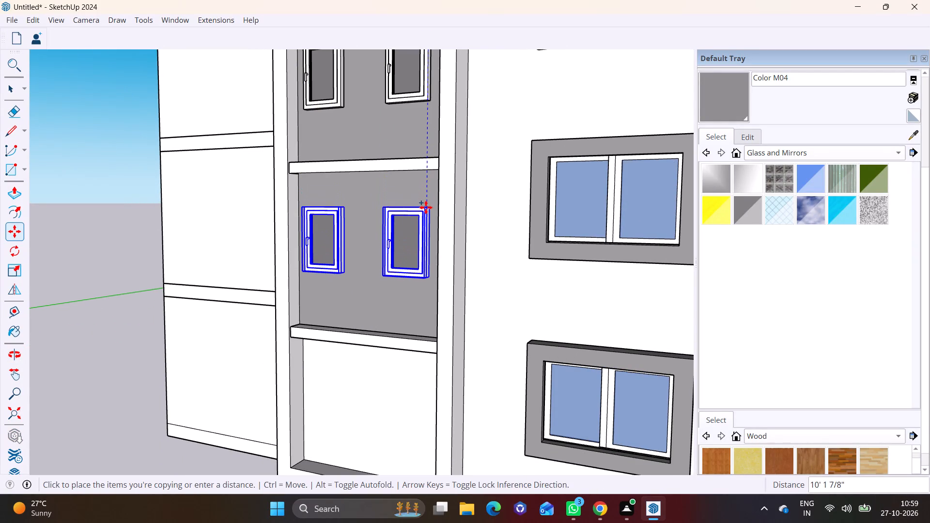
{"action": "left_click", "coordinate": [426, 208]}
{"action": "left_click", "coordinate": [427, 211]}
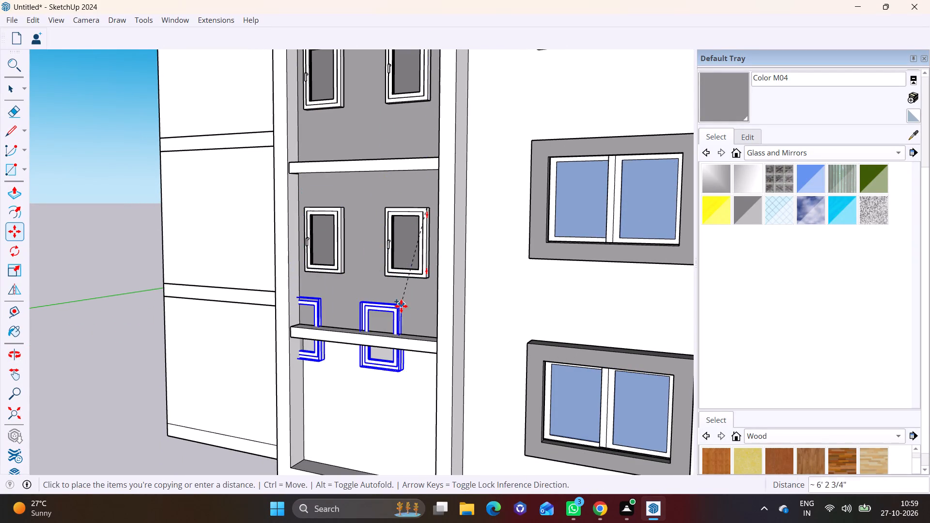
{"action": "middle_click_drag", "start_coordinate": [401, 306], "coordinate": [395, 181]}
{"action": "left_click", "coordinate": [410, 253]}
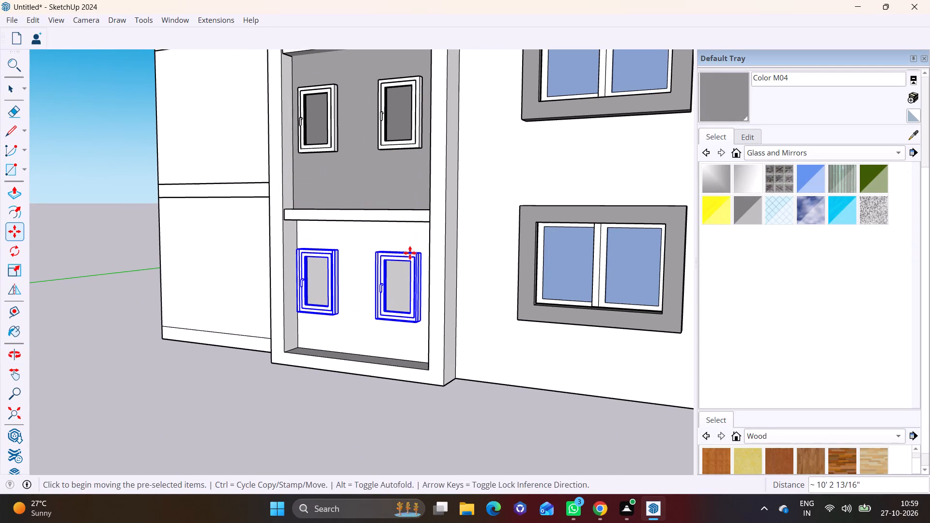
{"action": "key", "text": "space"}
Paint the white wall face behind the windows in the panel's ground-floor bay with Color M04 grey.
{"action": "left_click", "coordinate": [723, 101]}
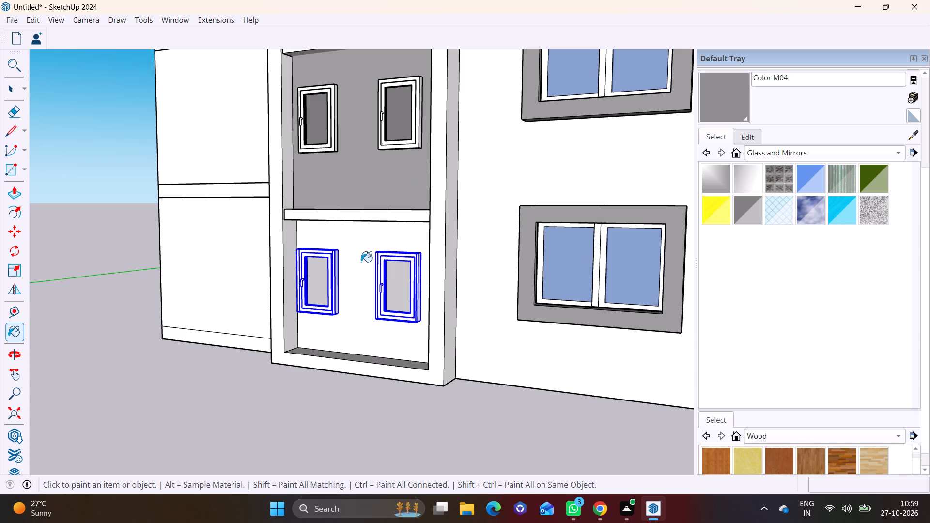
{"action": "left_click", "coordinate": [373, 253]}
{"action": "scroll", "coordinate": [365, 254], "scroll_direction": "down", "scroll_amount": 2}
{"action": "key", "text": "space"}
{"action": "left_click", "coordinate": [281, 389]}
Review the building from several angles, covering the side wall's window columns, the balcony front and the plain rear wall.
{"action": "scroll", "coordinate": [301, 361], "scroll_direction": "down", "scroll_amount": 5}
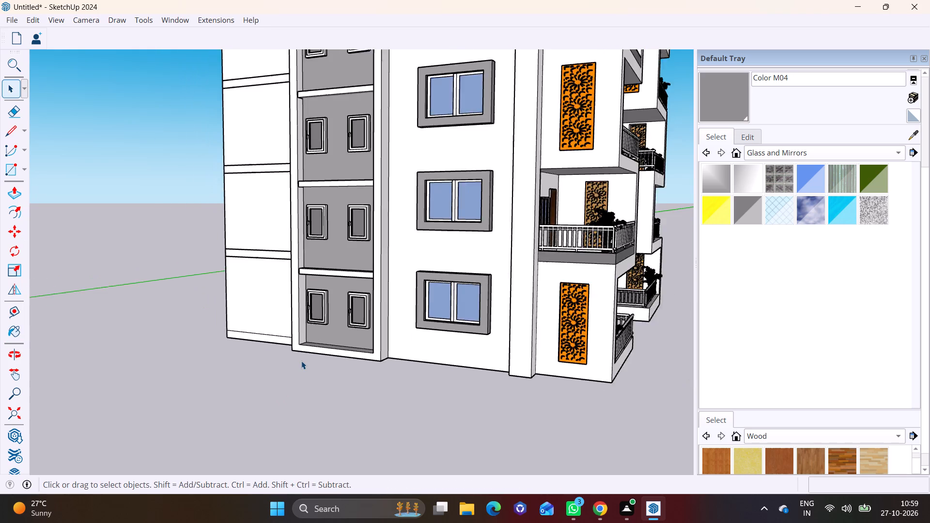
{"action": "scroll", "coordinate": [301, 361], "scroll_direction": "down", "scroll_amount": 7}
{"action": "middle_click_drag", "start_coordinate": [293, 361], "coordinate": [232, 369]}
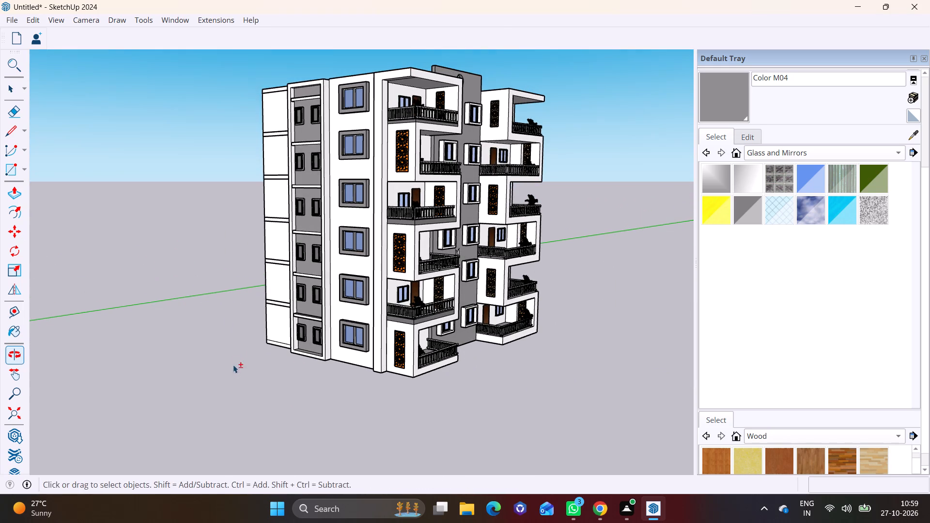
{"action": "middle_click_drag", "start_coordinate": [234, 368], "coordinate": [232, 419], "text": "shift"}
{"action": "scroll", "coordinate": [256, 383], "scroll_direction": "up", "scroll_amount": 2}
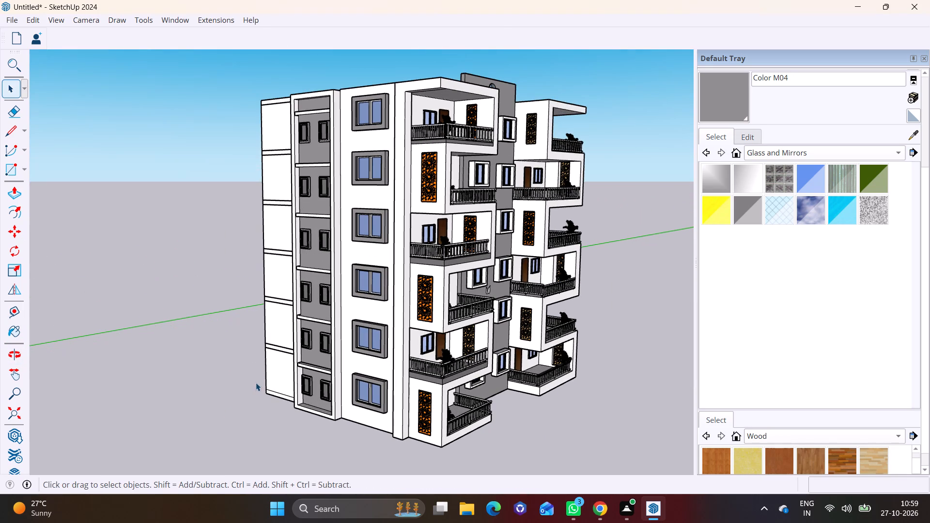
{"action": "middle_click_drag", "start_coordinate": [256, 383], "coordinate": [531, 365]}
{"action": "scroll", "coordinate": [282, 314], "scroll_direction": "up", "scroll_amount": 1}
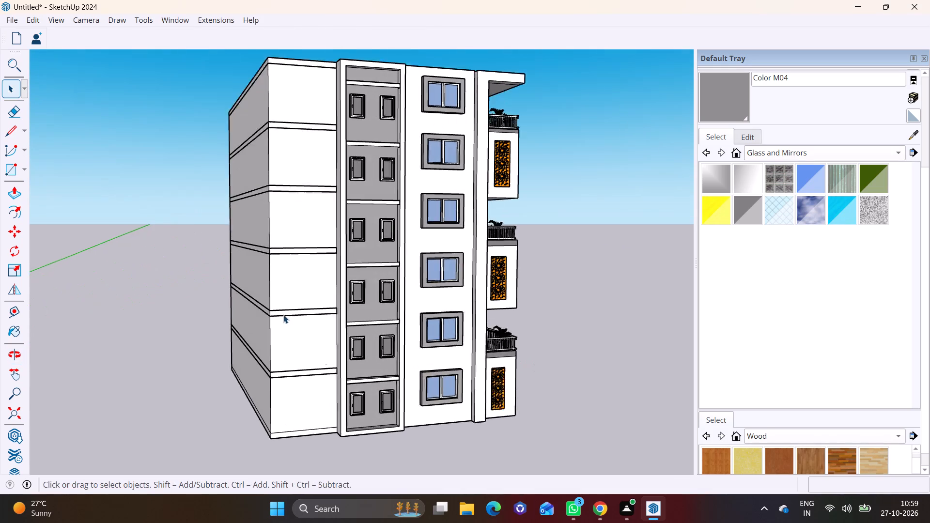
{"action": "scroll", "coordinate": [283, 315], "scroll_direction": "up", "scroll_amount": 3}
{"action": "scroll", "coordinate": [293, 325], "scroll_direction": "down", "scroll_amount": 3}
{"action": "middle_click_drag", "start_coordinate": [295, 326], "coordinate": [346, 325], "text": "shift"}
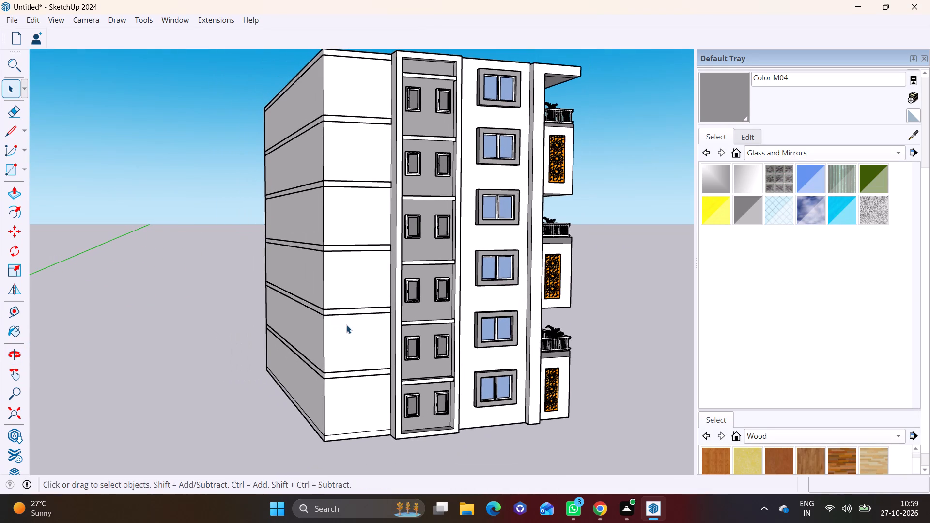
{"action": "middle_click_drag", "start_coordinate": [346, 325], "coordinate": [209, 338]}
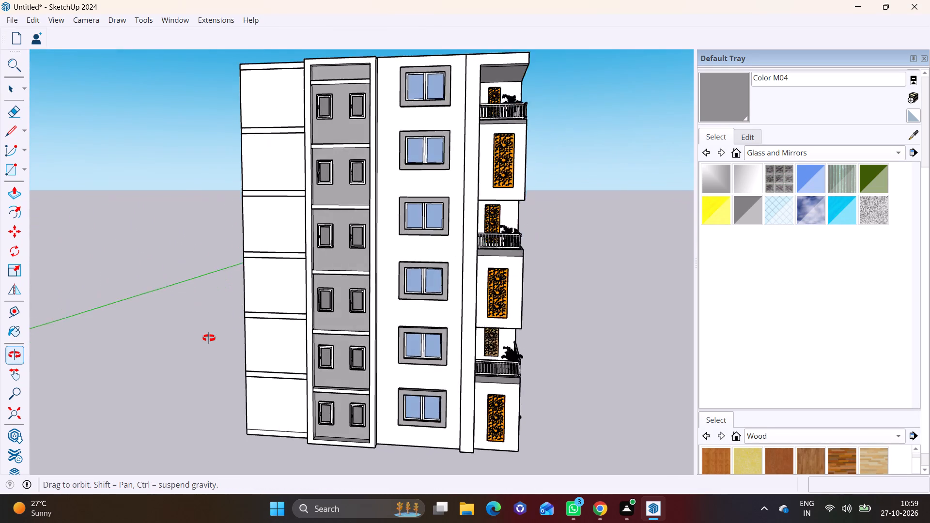
{"action": "middle_click_drag", "start_coordinate": [209, 338], "coordinate": [136, 331]}
{"action": "scroll", "coordinate": [237, 338], "scroll_direction": "down", "scroll_amount": 1}
{"action": "scroll", "coordinate": [331, 365], "scroll_direction": "down", "scroll_amount": 2}
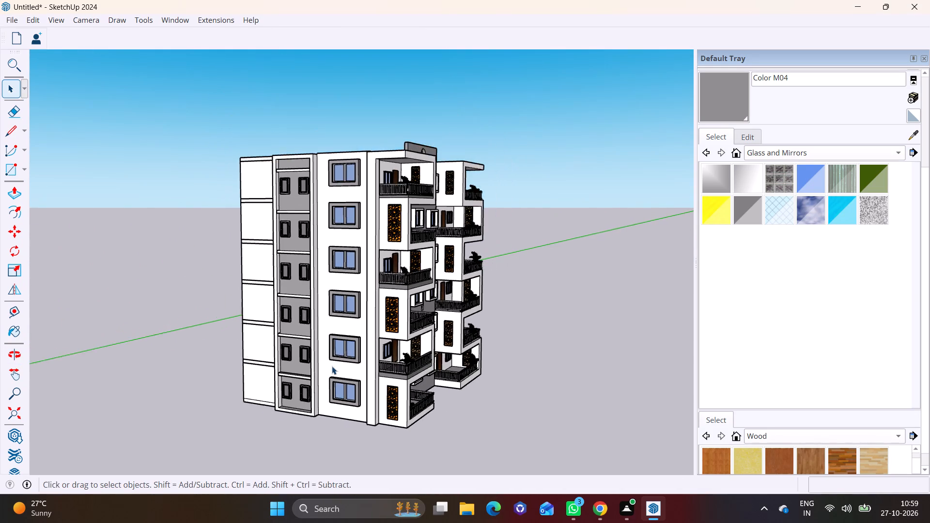
{"action": "scroll", "coordinate": [332, 366], "scroll_direction": "down", "scroll_amount": 3}
{"action": "middle_click_drag", "start_coordinate": [331, 366], "coordinate": [239, 364]}
{"action": "middle_click_drag", "start_coordinate": [280, 360], "coordinate": [204, 363]}
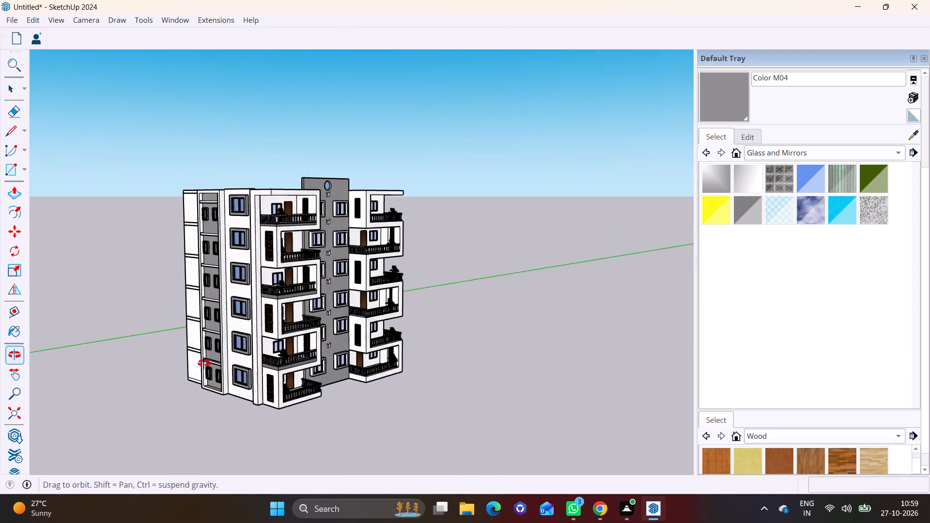
{"action": "middle_click_drag", "start_coordinate": [204, 363], "coordinate": [194, 360]}
{"action": "middle_click_drag", "start_coordinate": [245, 342], "coordinate": [337, 343]}
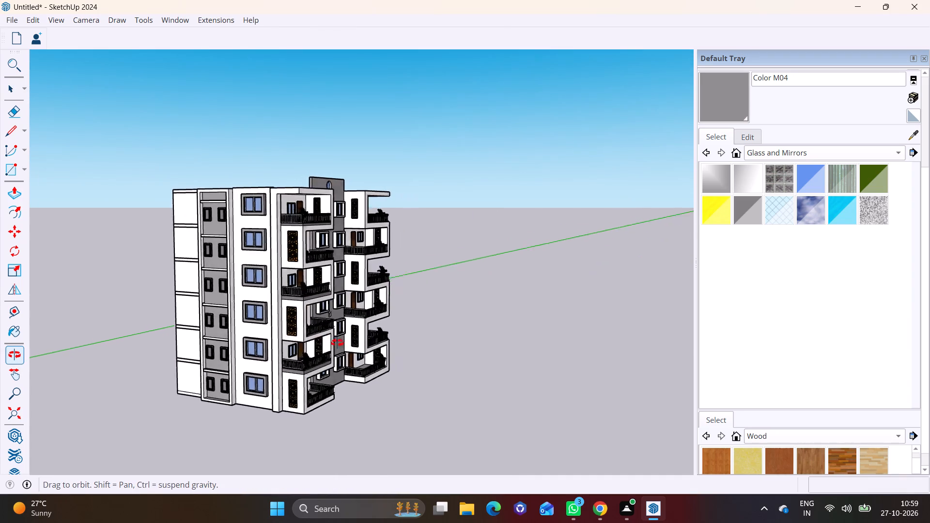
{"action": "middle_click_drag", "start_coordinate": [337, 343], "coordinate": [483, 336]}
{"action": "scroll", "coordinate": [306, 342], "scroll_direction": "up", "scroll_amount": 4}
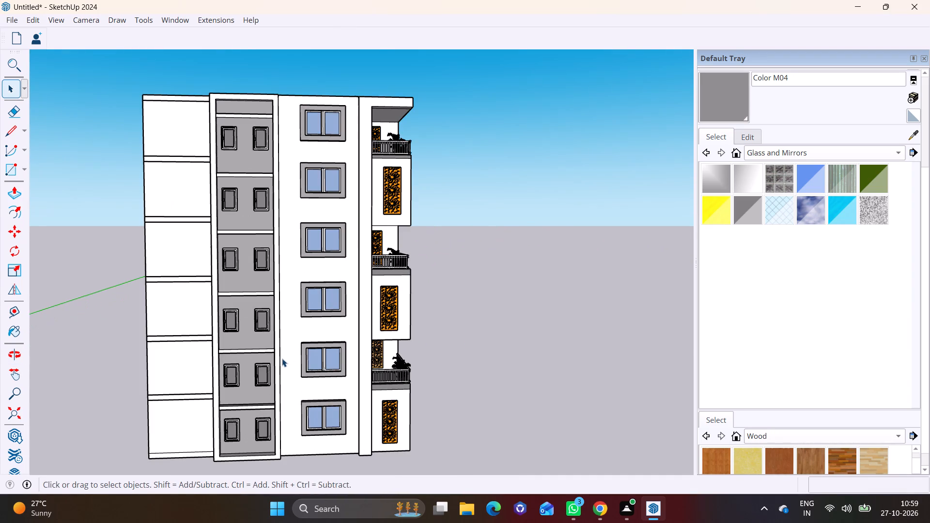
{"action": "middle_click_drag", "start_coordinate": [279, 358], "coordinate": [369, 335], "text": "shift"}
{"action": "scroll", "coordinate": [279, 358], "scroll_direction": "up", "scroll_amount": 1, "text": "shift"}
{"action": "middle_click_drag", "start_coordinate": [294, 339], "coordinate": [433, 357]}
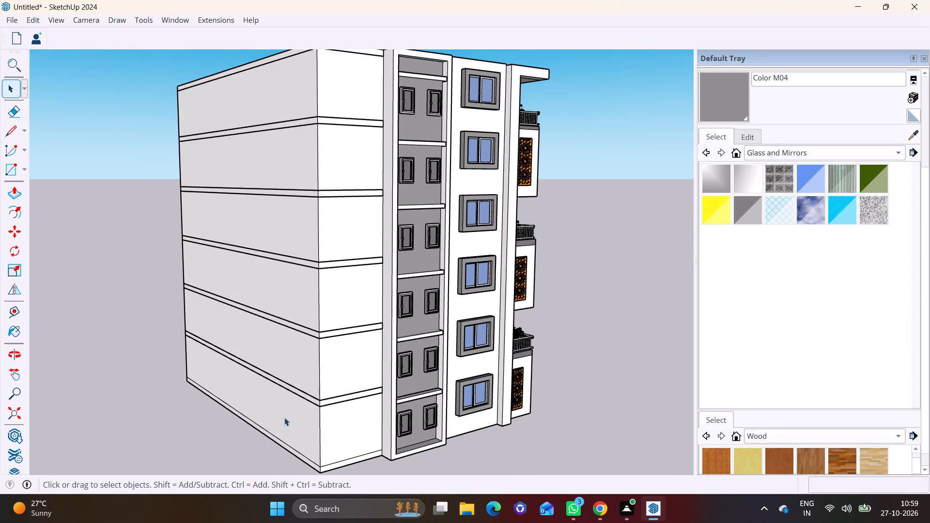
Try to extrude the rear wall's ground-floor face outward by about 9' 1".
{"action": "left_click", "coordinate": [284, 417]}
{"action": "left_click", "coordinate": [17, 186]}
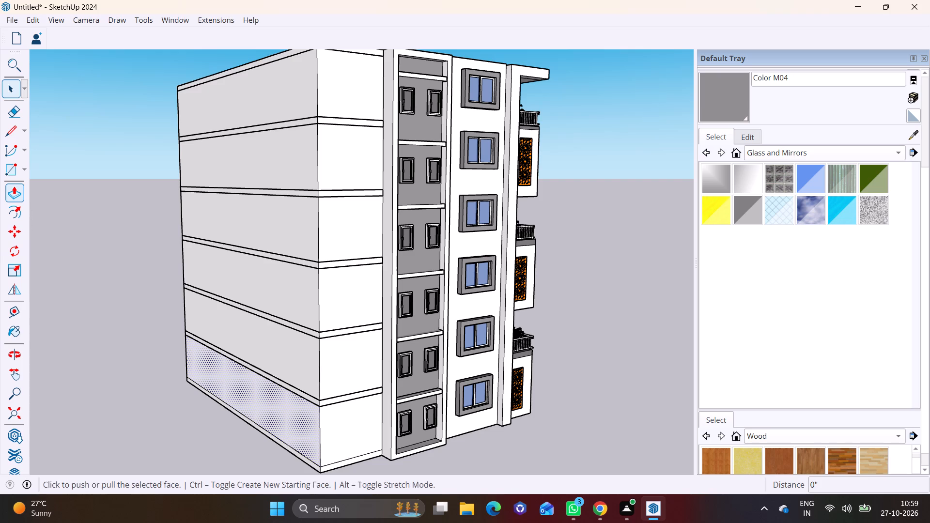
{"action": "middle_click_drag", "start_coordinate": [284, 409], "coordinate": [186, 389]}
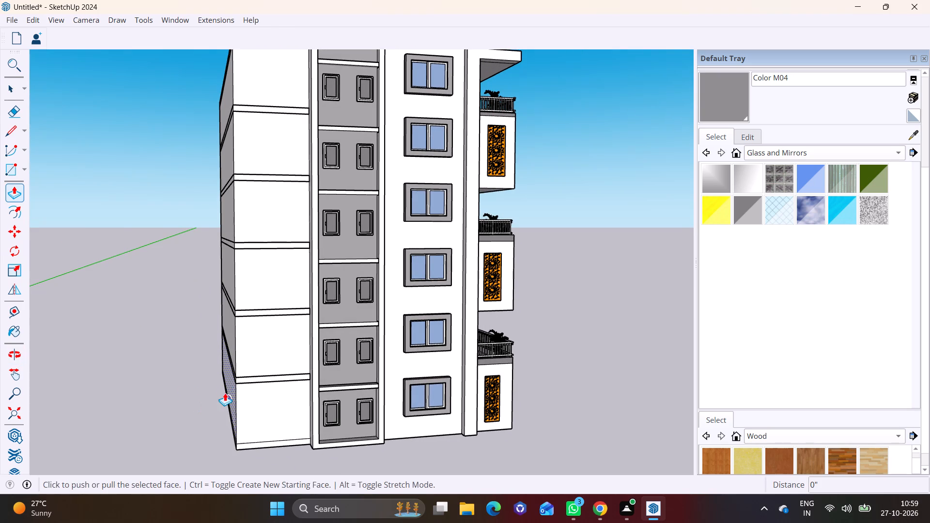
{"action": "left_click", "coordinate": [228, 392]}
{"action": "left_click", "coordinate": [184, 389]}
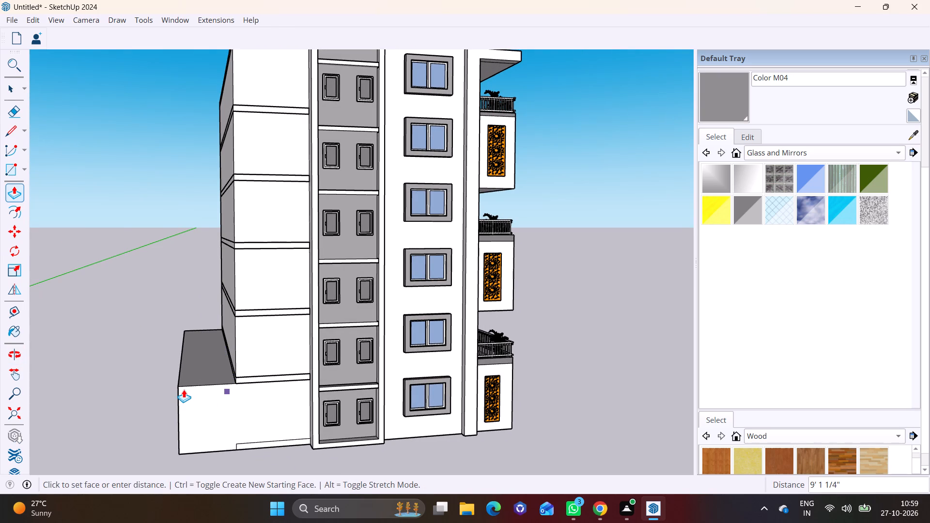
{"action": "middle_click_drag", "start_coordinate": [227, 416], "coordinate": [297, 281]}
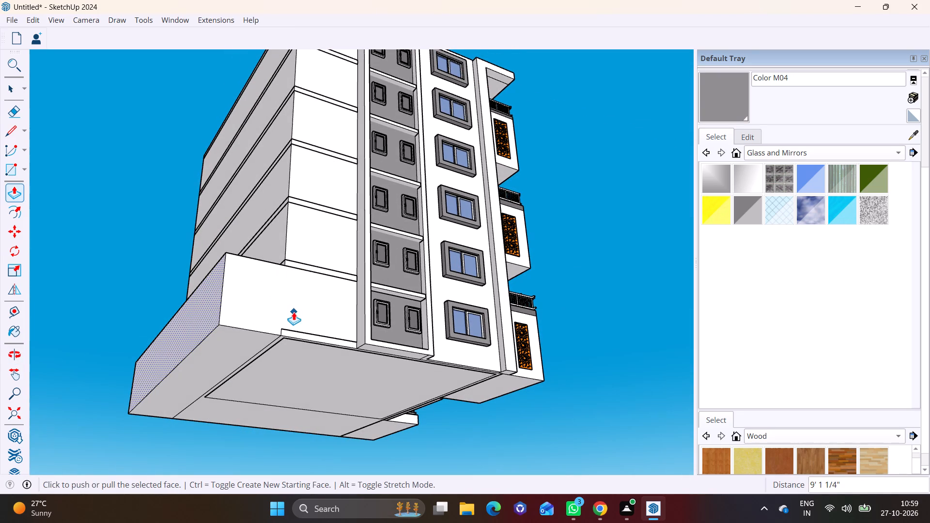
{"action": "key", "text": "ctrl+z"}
Draw a rectangle about 1' by 60' over the base strip along the foot of the rear wall.
{"action": "middle_click_drag", "start_coordinate": [294, 320], "coordinate": [290, 390]}
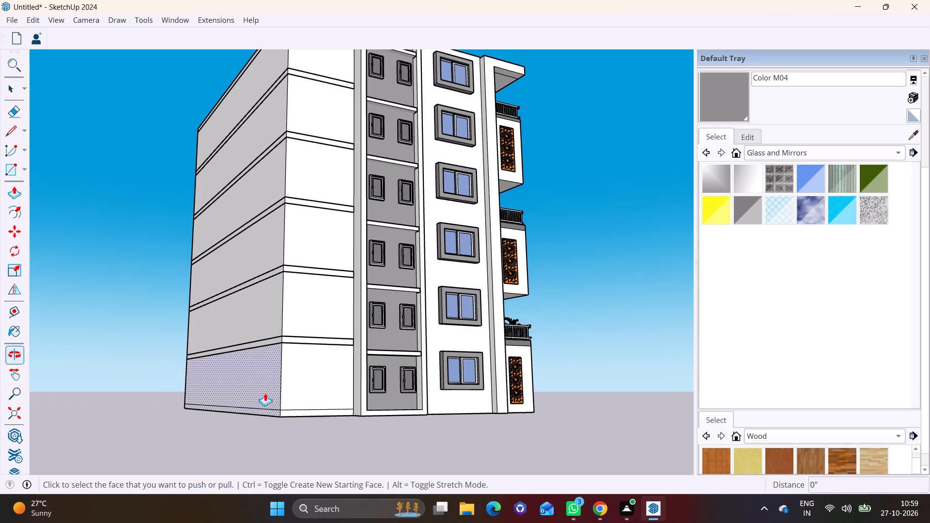
{"action": "scroll", "coordinate": [262, 374], "scroll_direction": "up", "scroll_amount": 5}
{"action": "middle_click_drag", "start_coordinate": [264, 376], "coordinate": [298, 286], "text": "shift"}
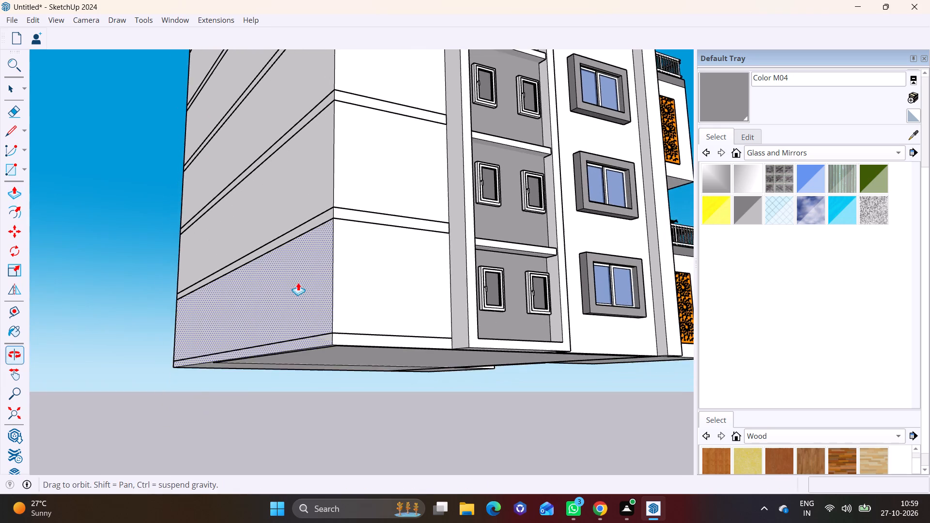
{"action": "middle_click_drag", "start_coordinate": [308, 317], "coordinate": [385, 363]}
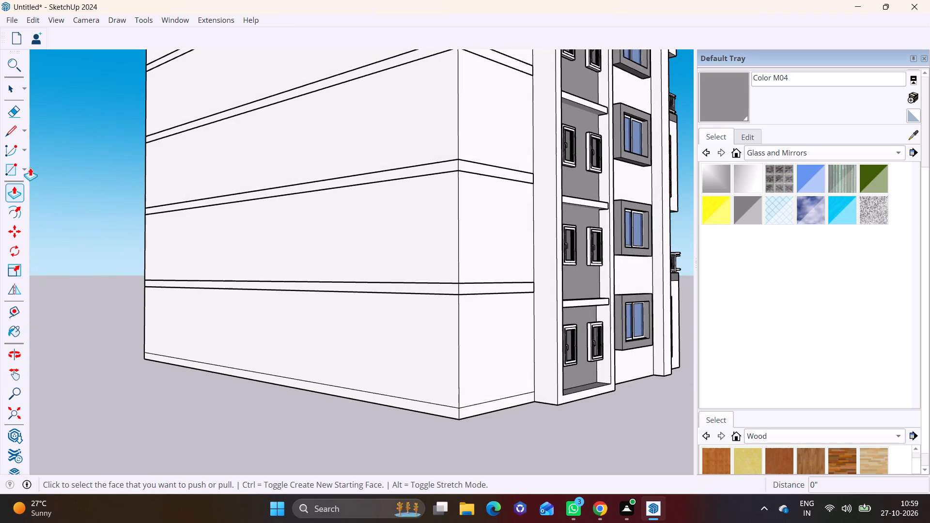
{"action": "left_click", "coordinate": [24, 165]}
{"action": "left_click", "coordinate": [33, 185]}
{"action": "scroll", "coordinate": [141, 360], "scroll_direction": "up", "scroll_amount": 1}
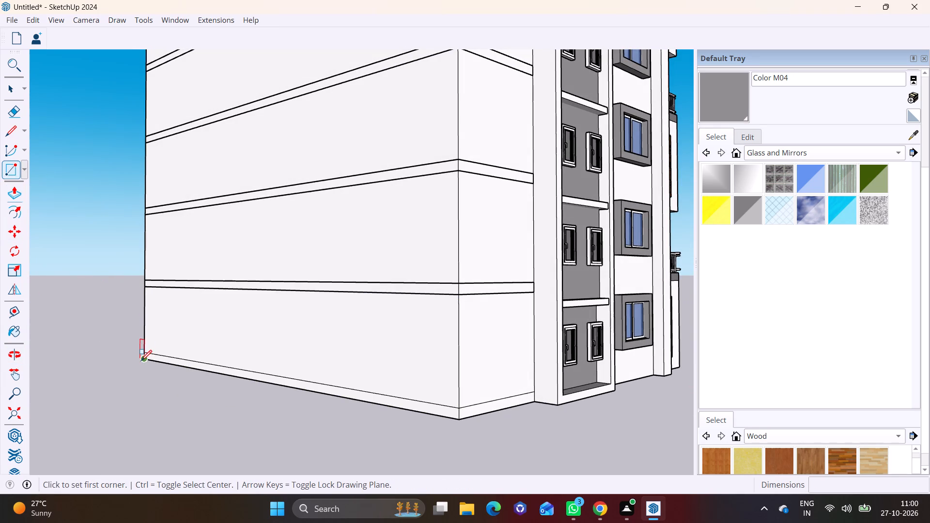
{"action": "scroll", "coordinate": [141, 361], "scroll_direction": "up", "scroll_amount": 4}
{"action": "left_click", "coordinate": [148, 356]}
{"action": "scroll", "coordinate": [286, 364], "scroll_direction": "down", "scroll_amount": 4}
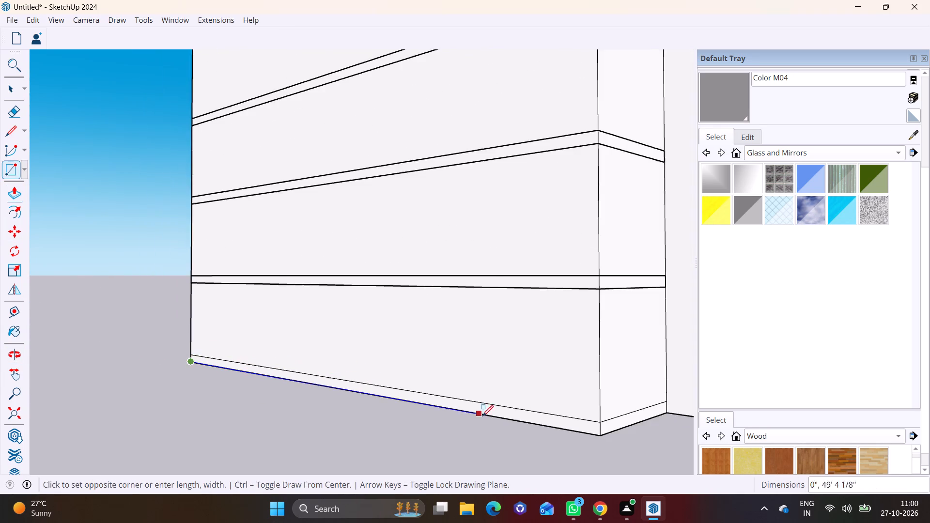
{"action": "middle_click_drag", "start_coordinate": [505, 418], "coordinate": [351, 377], "text": "shift"}
{"action": "scroll", "coordinate": [433, 365], "scroll_direction": "up", "scroll_amount": 5}
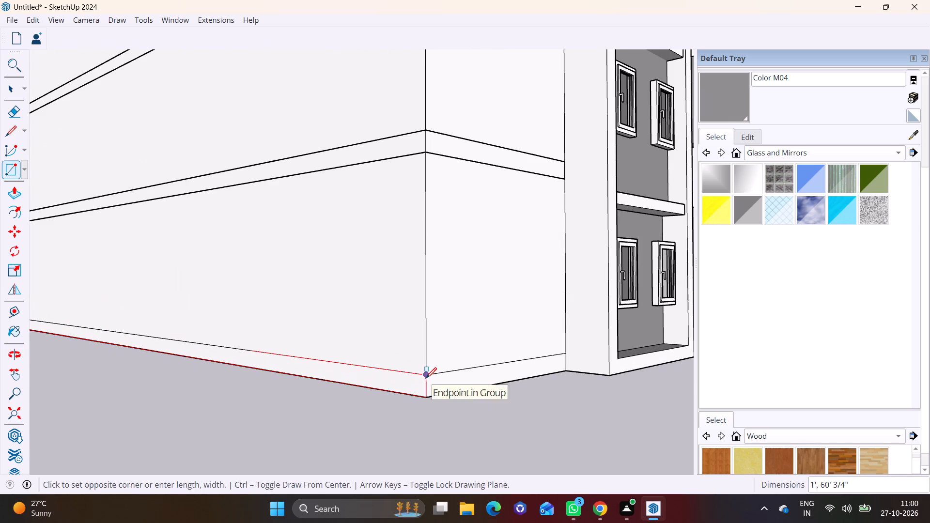
{"action": "left_click", "coordinate": [426, 378]}
{"action": "key", "text": "space"}
Extrude the base strip along the foot of the rear wall outward by about 6' 11".
{"action": "left_click", "coordinate": [379, 381]}
{"action": "left_click", "coordinate": [273, 301]}
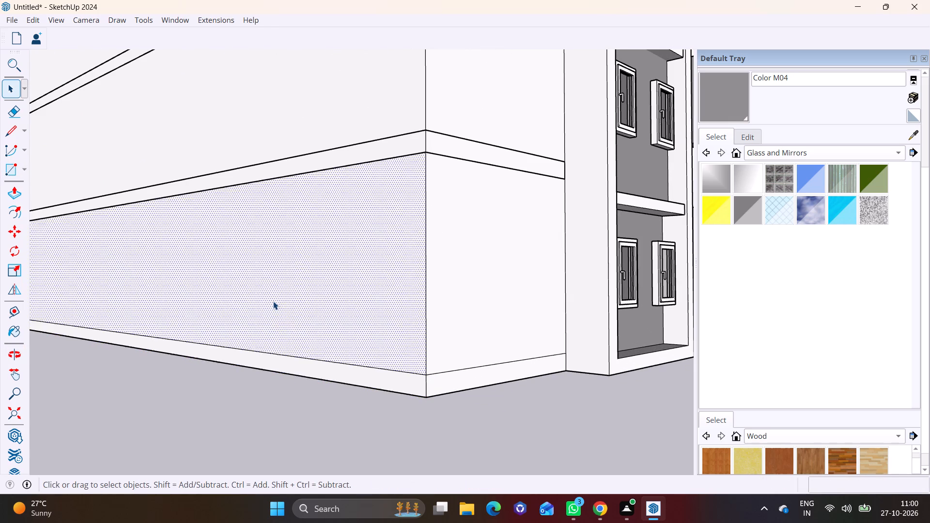
{"action": "scroll", "coordinate": [281, 304], "scroll_direction": "down", "scroll_amount": 4}
{"action": "left_click", "coordinate": [273, 343]}
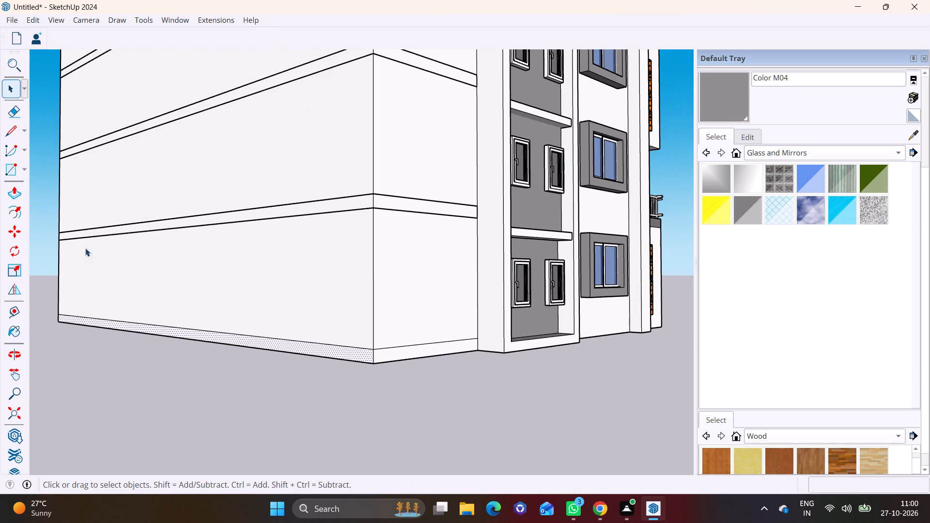
{"action": "left_click", "coordinate": [17, 193]}
{"action": "left_click", "coordinate": [182, 331]}
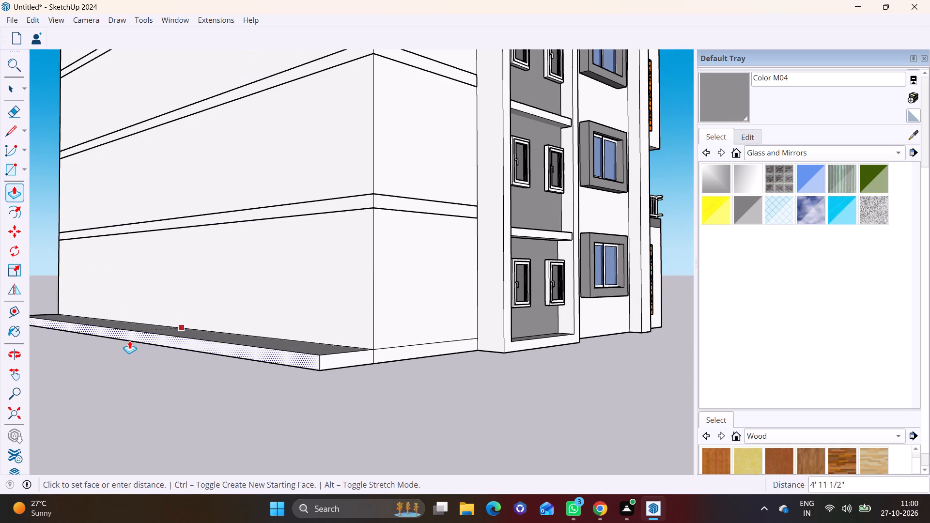
{"action": "left_click", "coordinate": [114, 343]}
{"action": "middle_click_drag", "start_coordinate": [382, 378], "coordinate": [199, 386]}
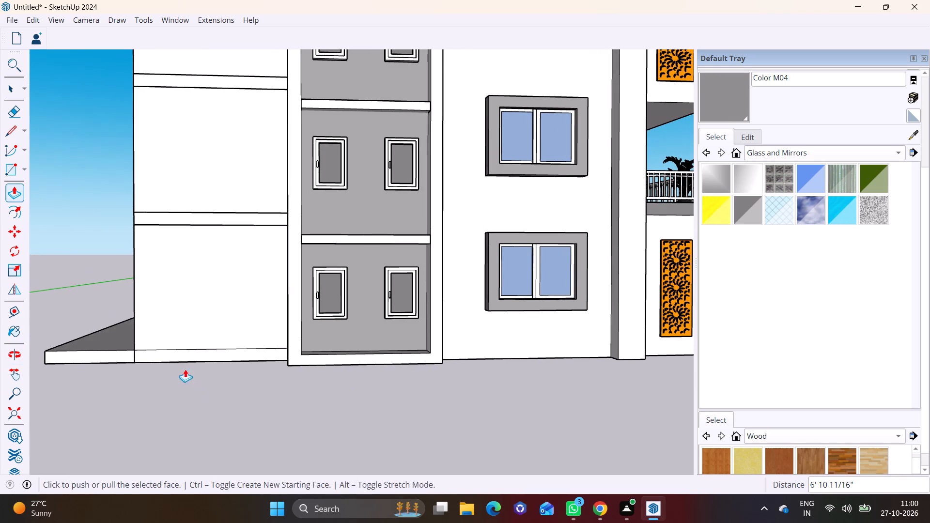
{"action": "middle_click_drag", "start_coordinate": [182, 332], "coordinate": [327, 369]}
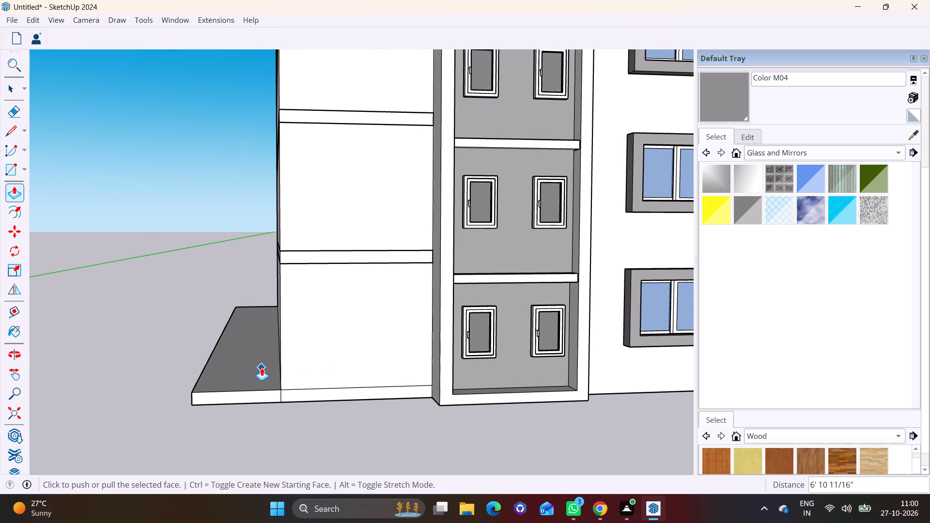
{"action": "middle_click_drag", "start_coordinate": [295, 378], "coordinate": [391, 395]}
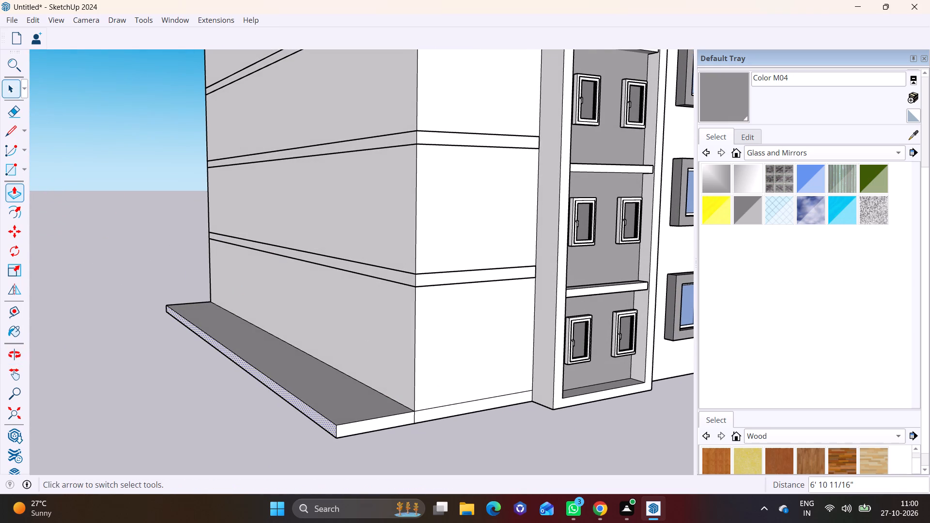
Extrude the rear wall's ground-floor face outward by the same 6' 11" or so as the base strip.
{"action": "left_click", "coordinate": [5, 92]}
{"action": "left_click", "coordinate": [307, 302]}
{"action": "left_click", "coordinate": [8, 196]}
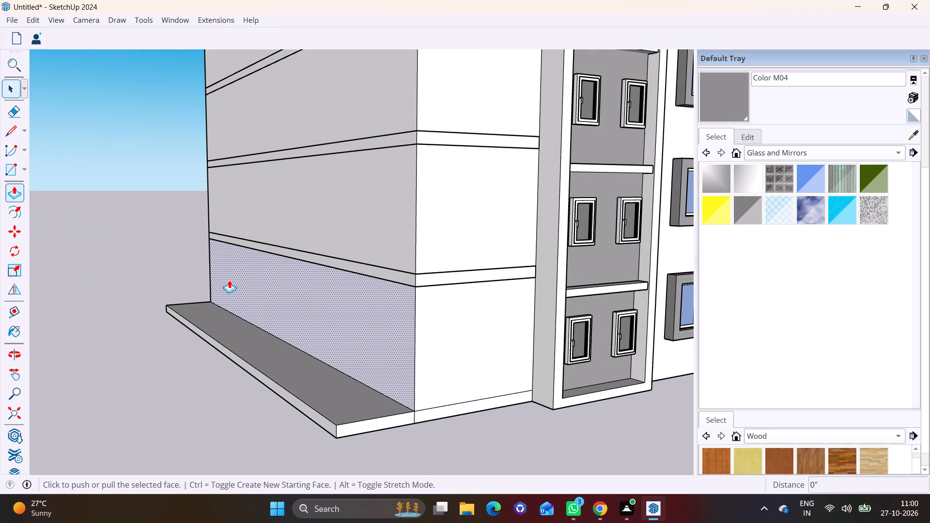
{"action": "double_click", "coordinate": [325, 310]}
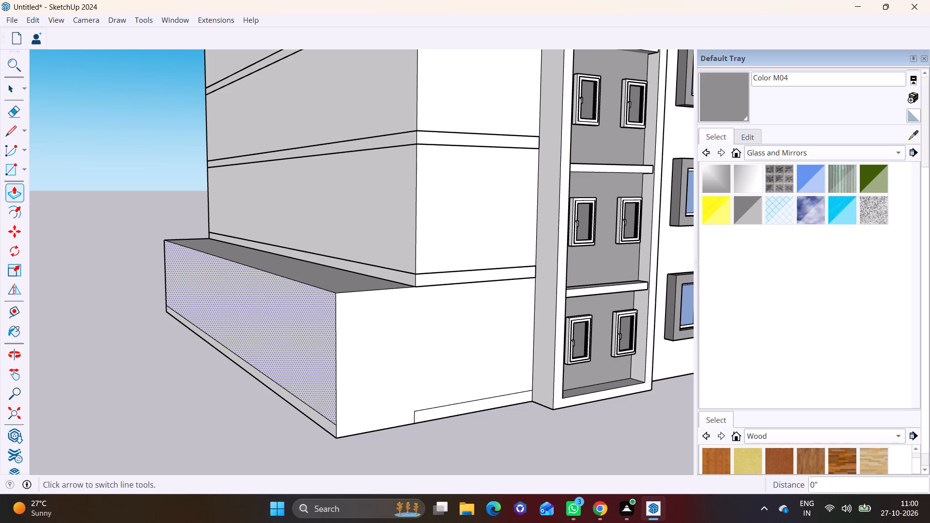
Extrude the rear edge of the floor band above the ground floor outward by about 6' 11".
{"action": "left_click", "coordinate": [7, 90]}
{"action": "left_click", "coordinate": [382, 271]}
{"action": "triple_click", "coordinate": [390, 275]}
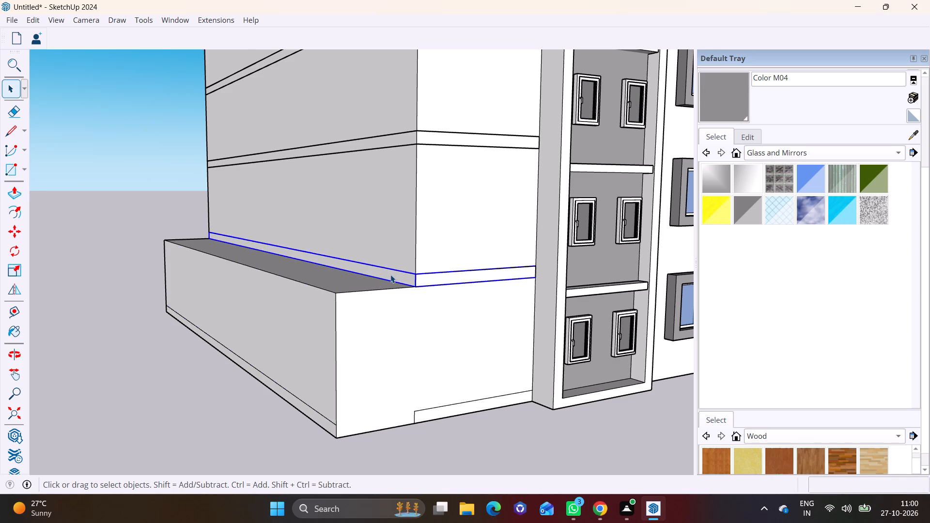
{"action": "left_click", "coordinate": [397, 275]}
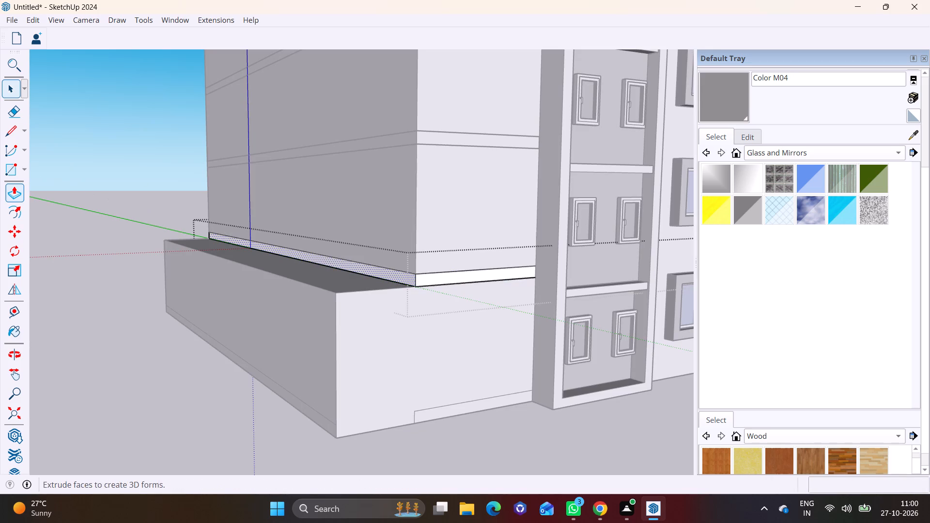
{"action": "left_click", "coordinate": [7, 192]}
{"action": "double_click", "coordinate": [388, 275]}
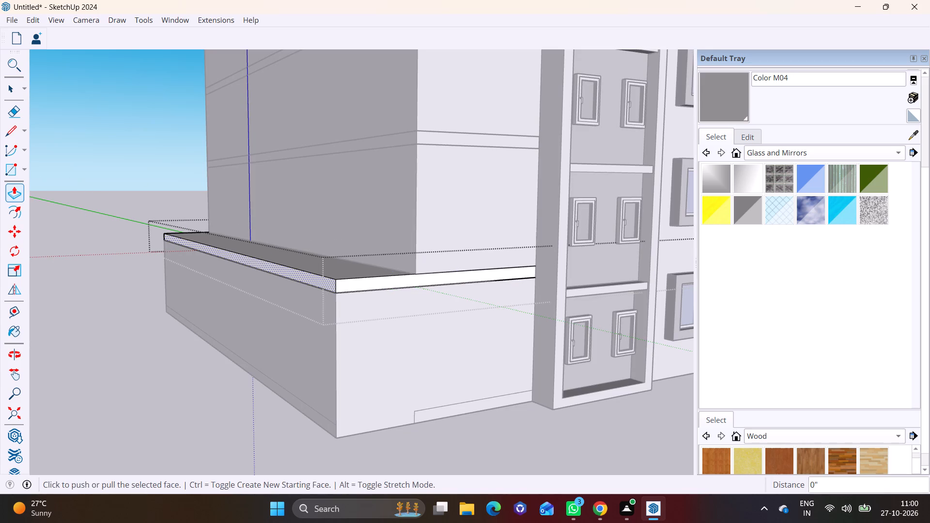
Extrude the rear wall face of the second storey outward by about 6' 11".
{"action": "left_click", "coordinate": [3, 83]}
{"action": "left_click", "coordinate": [294, 182]}
{"action": "left_click", "coordinate": [294, 184]}
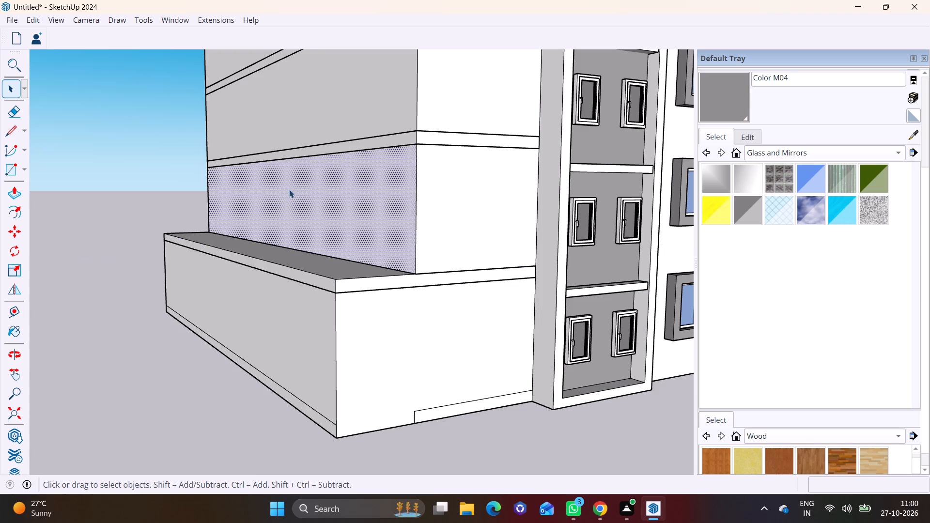
{"action": "left_click", "coordinate": [18, 192]}
{"action": "double_click", "coordinate": [375, 190]}
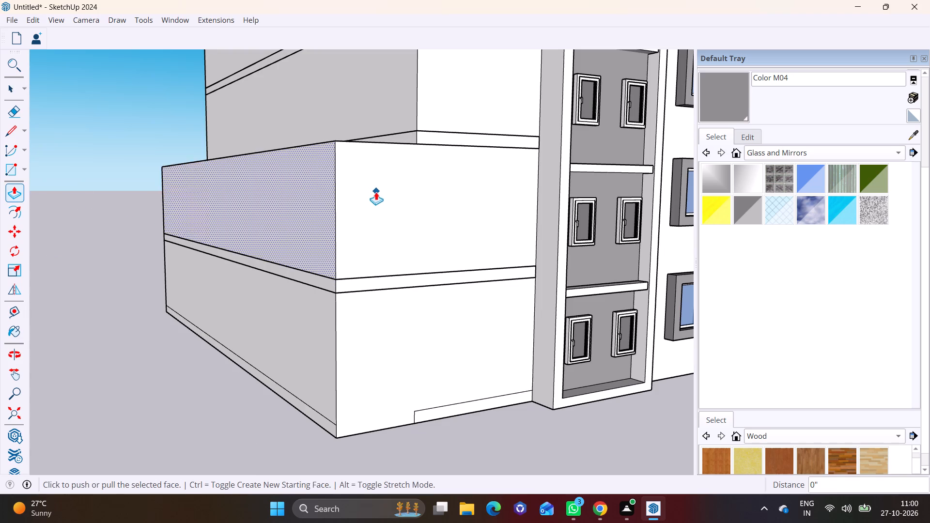
Extrude the rear edge of the floor band above the second storey outward by about 6' 11".
{"action": "middle_click_drag", "start_coordinate": [376, 205], "coordinate": [399, 357]}
{"action": "left_click", "coordinate": [12, 83]}
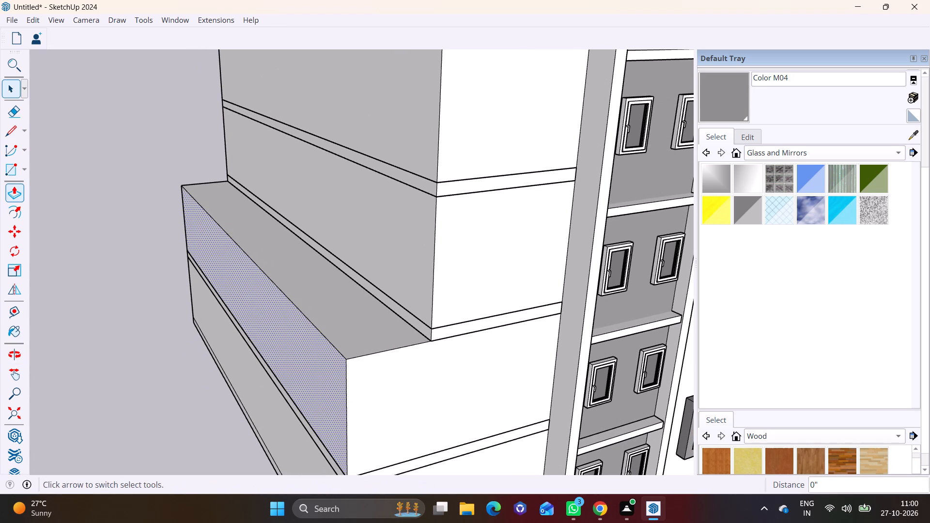
{"action": "left_click", "coordinate": [426, 324]}
{"action": "triple_click", "coordinate": [426, 330]}
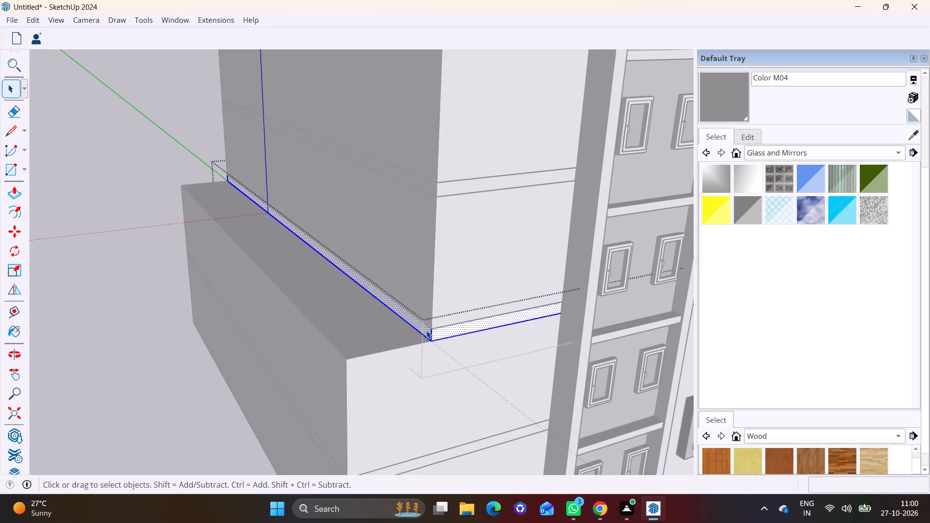
{"action": "left_click", "coordinate": [423, 328]}
{"action": "left_click", "coordinate": [18, 190]}
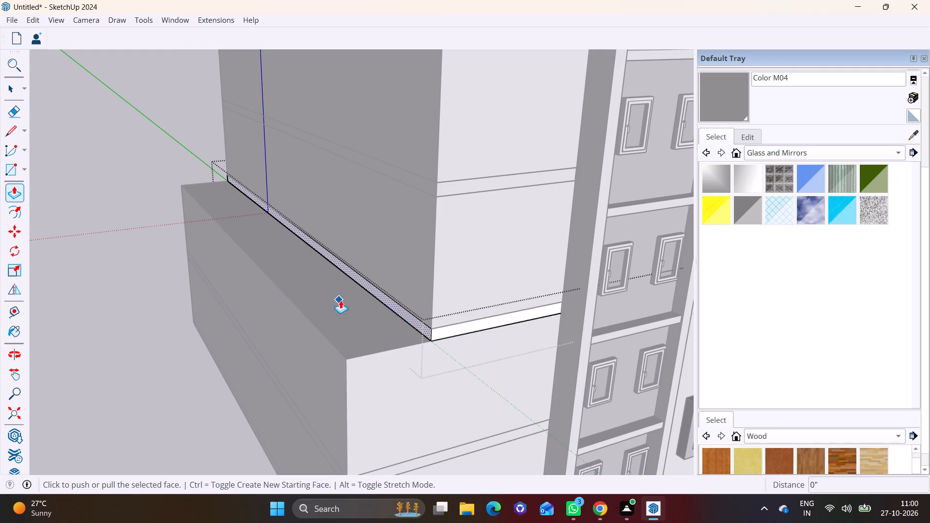
{"action": "double_click", "coordinate": [401, 311]}
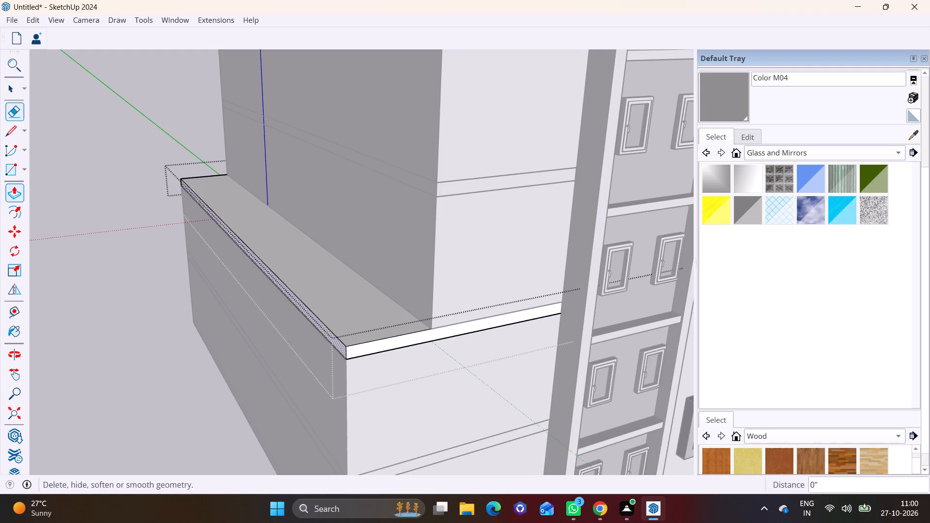
Extrude the rear wall face of the third storey outward by about 6' 11".
{"action": "left_click", "coordinate": [7, 90]}
{"action": "double_click", "coordinate": [343, 204]}
{"action": "left_click", "coordinate": [69, 170]}
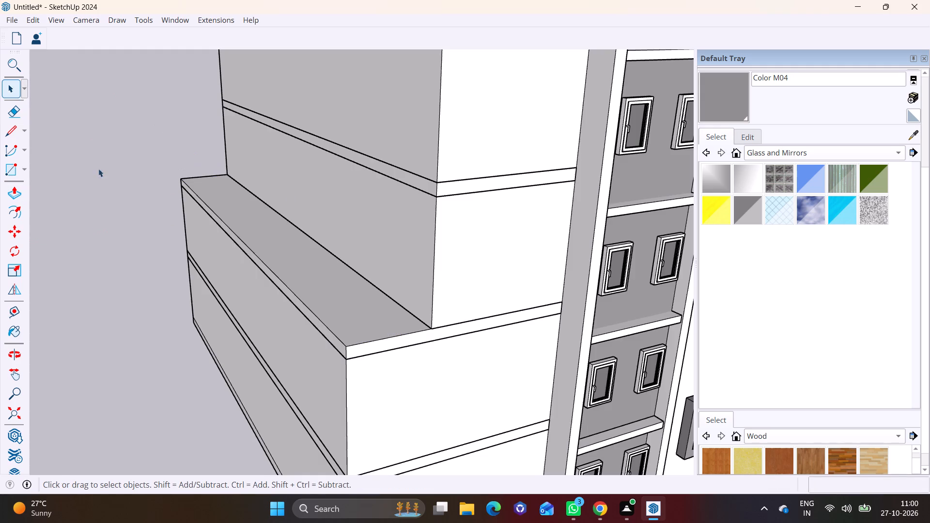
{"action": "left_click", "coordinate": [343, 201]}
{"action": "left_click", "coordinate": [19, 189]}
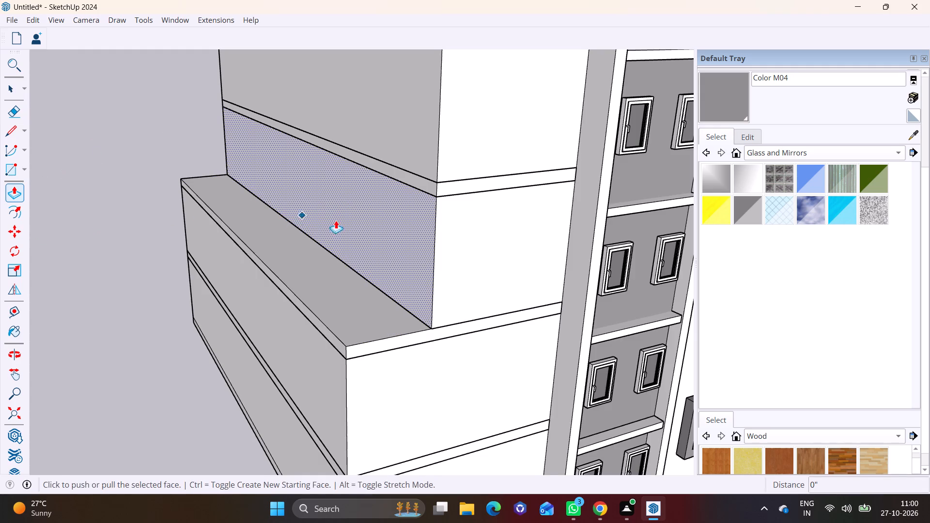
{"action": "double_click", "coordinate": [356, 222]}
Extrude the rear edge of the floor band above the third storey outward by about 6' 11".
{"action": "scroll", "coordinate": [357, 229], "scroll_direction": "down", "scroll_amount": 3}
{"action": "middle_click_drag", "start_coordinate": [350, 245], "coordinate": [286, 370], "text": "shift"}
{"action": "middle_click_drag", "start_coordinate": [306, 339], "coordinate": [340, 333]}
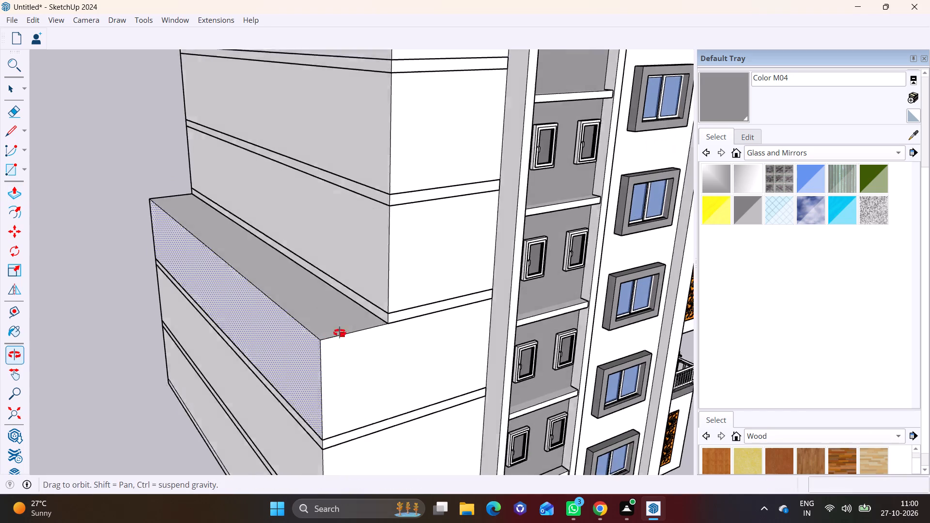
{"action": "middle_click_drag", "start_coordinate": [340, 333], "coordinate": [351, 325]}
{"action": "left_click", "coordinate": [9, 82]}
{"action": "scroll", "coordinate": [319, 286], "scroll_direction": "up", "scroll_amount": 2}
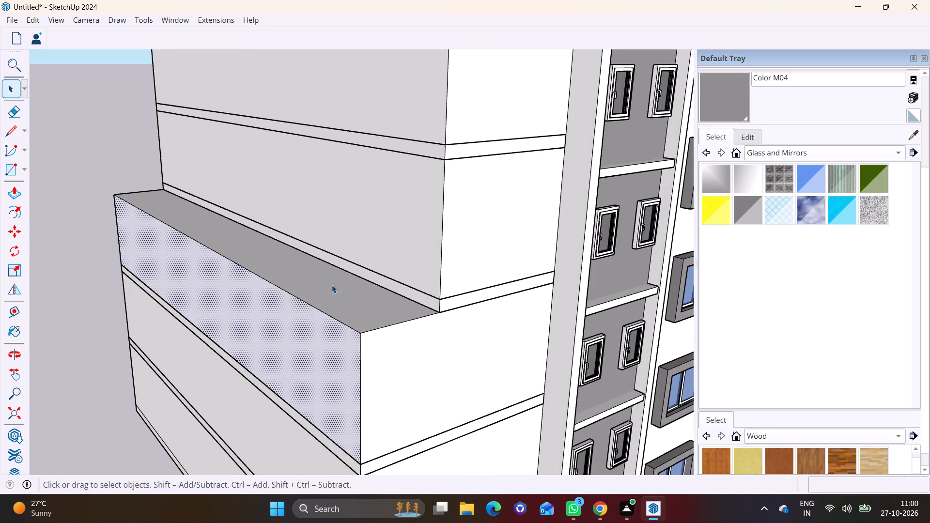
{"action": "left_click", "coordinate": [362, 275]}
{"action": "triple_click", "coordinate": [366, 275]}
{"action": "left_click", "coordinate": [366, 274]}
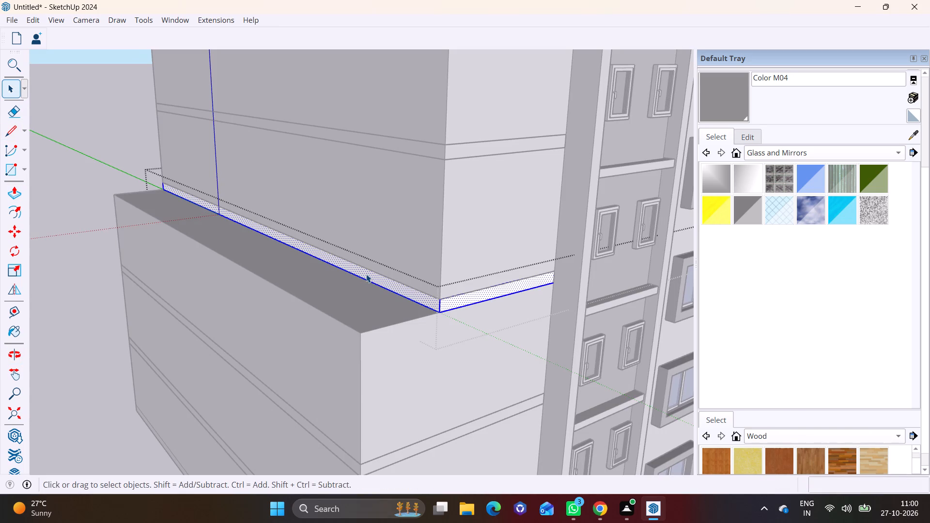
{"action": "left_click", "coordinate": [369, 275]}
{"action": "left_click", "coordinate": [18, 195]}
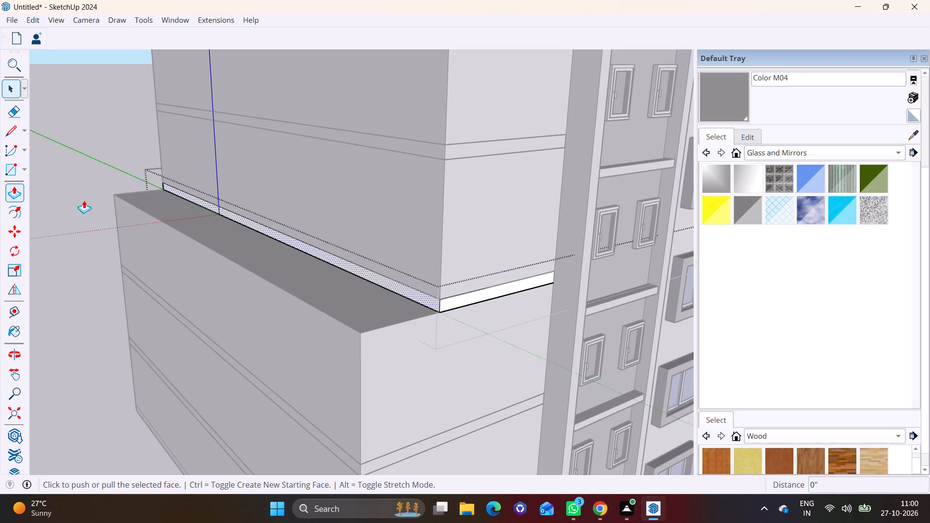
{"action": "double_click", "coordinate": [327, 257]}
Extrude the rear wall face of the fourth storey outward by about 6' 11".
{"action": "scroll", "coordinate": [326, 261], "scroll_direction": "down", "scroll_amount": 2}
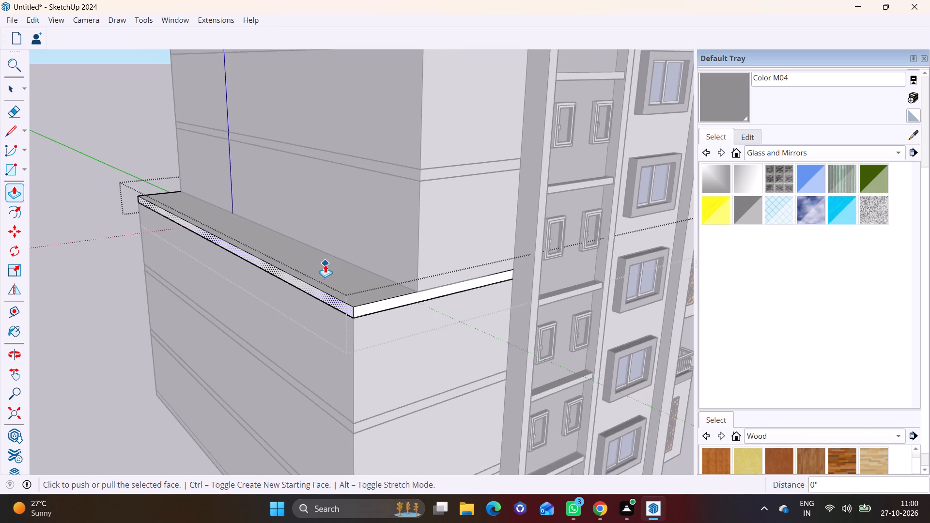
{"action": "middle_click_drag", "start_coordinate": [310, 293], "coordinate": [210, 400], "text": "shift"}
{"action": "scroll", "coordinate": [210, 400], "scroll_direction": "down", "scroll_amount": 1, "text": "shift"}
{"action": "left_click", "coordinate": [12, 86]}
{"action": "left_click", "coordinate": [223, 275]}
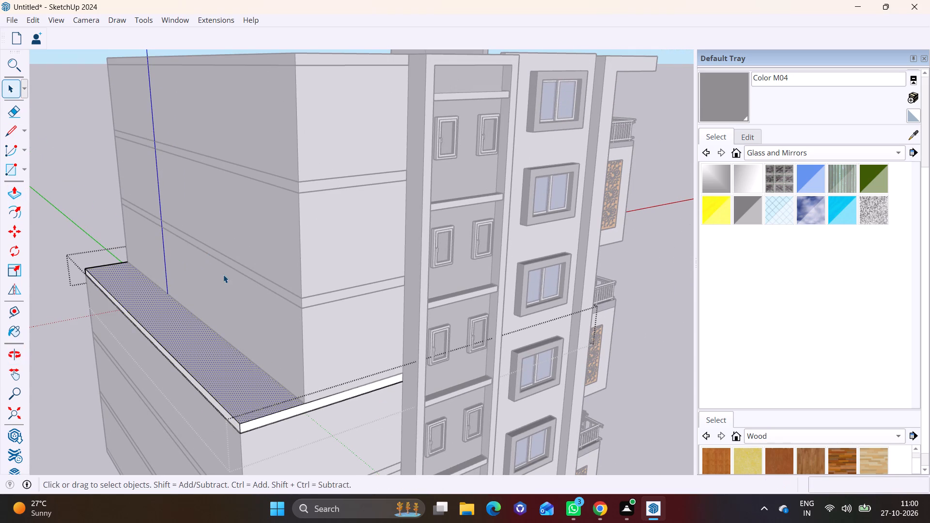
{"action": "left_click", "coordinate": [199, 275]}
{"action": "left_click", "coordinate": [56, 200]}
{"action": "left_click", "coordinate": [172, 274]}
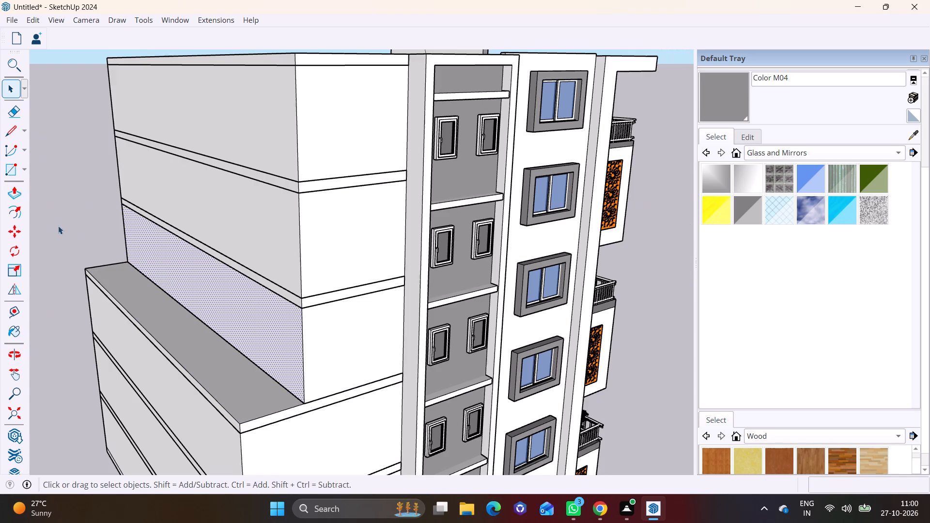
{"action": "left_click", "coordinate": [17, 193]}
{"action": "double_click", "coordinate": [200, 278]}
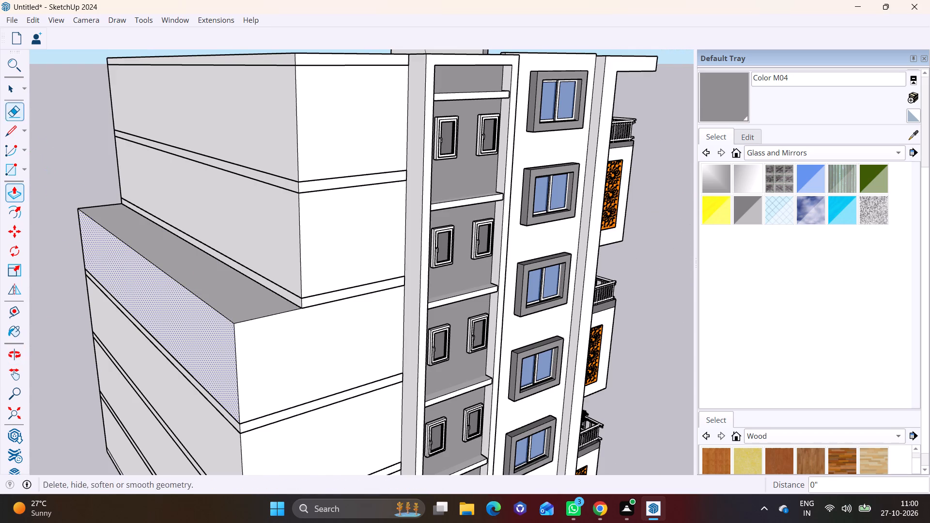
Extrude the rear edge of the floor band above the fourth storey outward by about 6' 11".
{"action": "left_click", "coordinate": [8, 92]}
{"action": "scroll", "coordinate": [200, 268], "scroll_direction": "up", "scroll_amount": 2}
{"action": "double_click", "coordinate": [249, 268]}
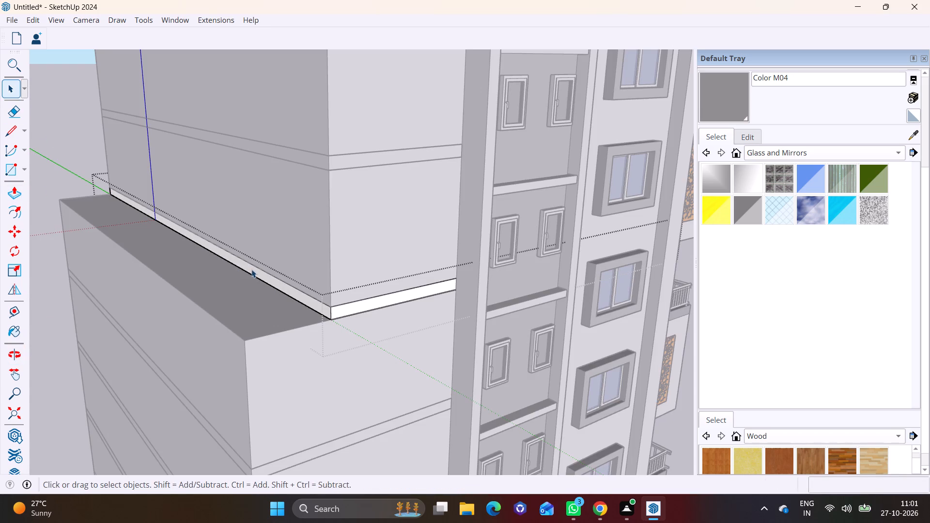
{"action": "left_click", "coordinate": [252, 270]}
{"action": "left_click", "coordinate": [14, 191]}
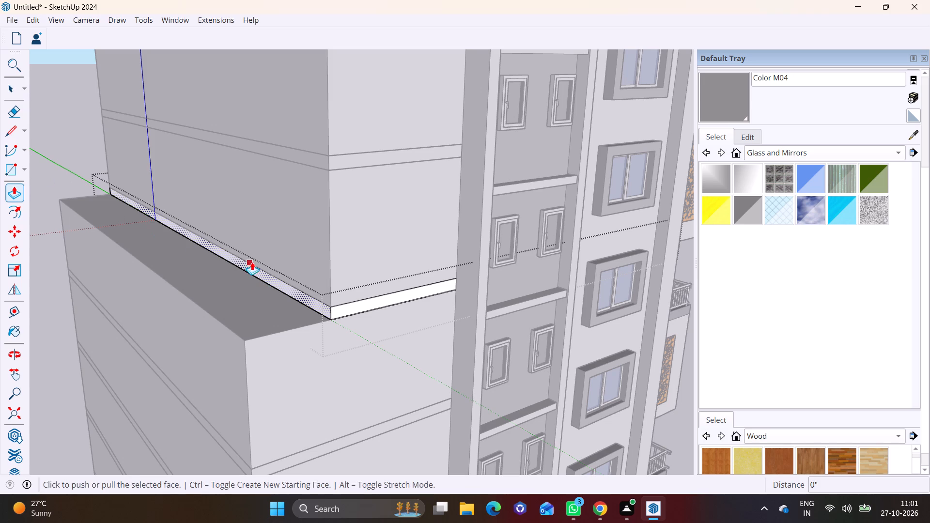
{"action": "double_click", "coordinate": [254, 268]}
Extrude the rear wall face of the fifth storey outward by about 6' 11".
{"action": "scroll", "coordinate": [246, 267], "scroll_direction": "down", "scroll_amount": 7}
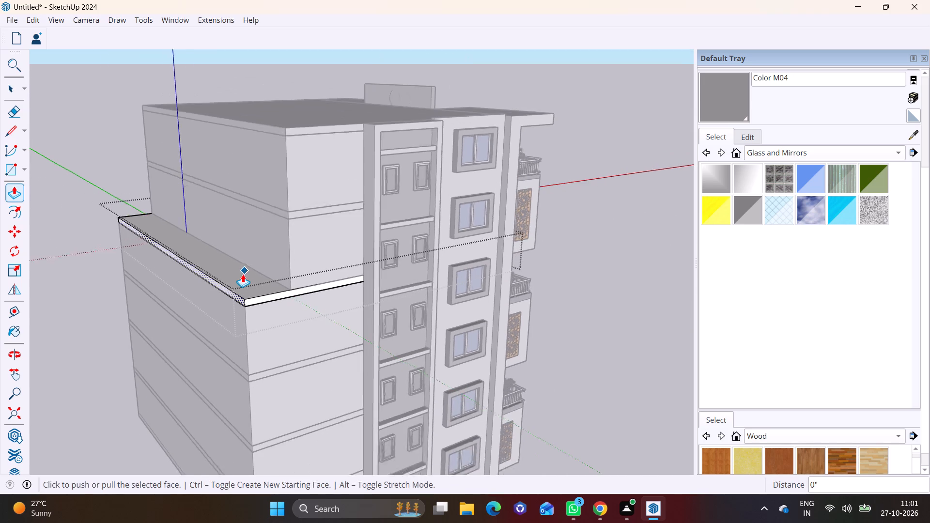
{"action": "scroll", "coordinate": [243, 274], "scroll_direction": "down", "scroll_amount": 1}
{"action": "left_click", "coordinate": [4, 93]}
{"action": "left_click", "coordinate": [95, 136]}
{"action": "left_click", "coordinate": [1, 86]}
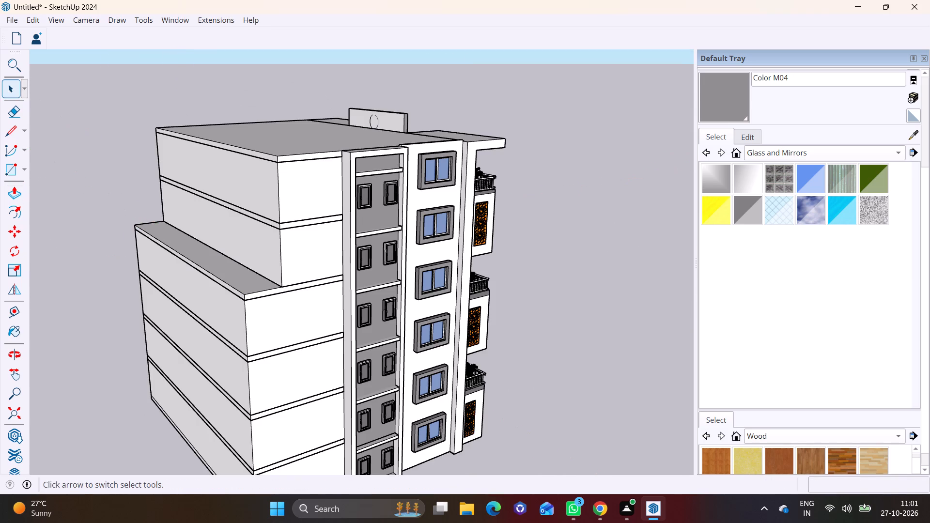
{"action": "left_click", "coordinate": [223, 229]}
{"action": "left_click", "coordinate": [18, 191]}
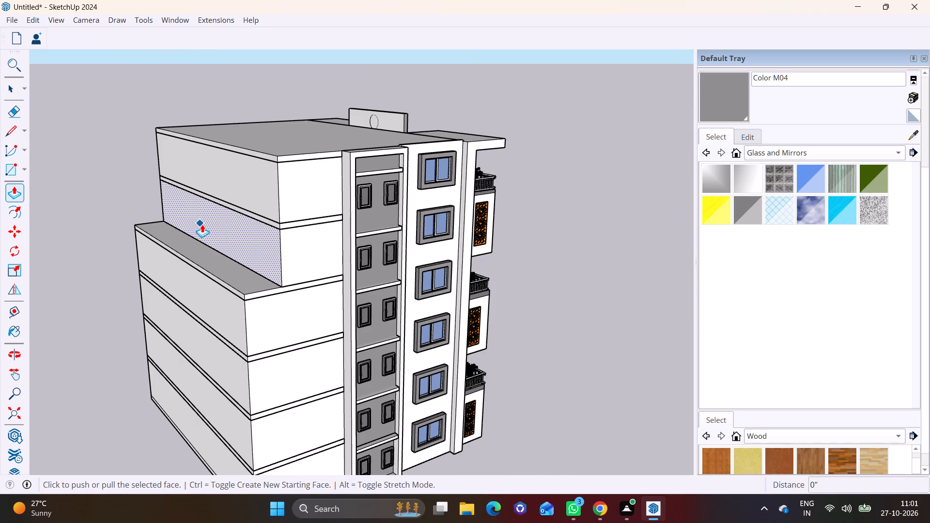
{"action": "double_click", "coordinate": [238, 230]}
Extrude the rear edge of the floor band above the fifth storey outward by about 6' 11".
{"action": "left_click", "coordinate": [9, 90]}
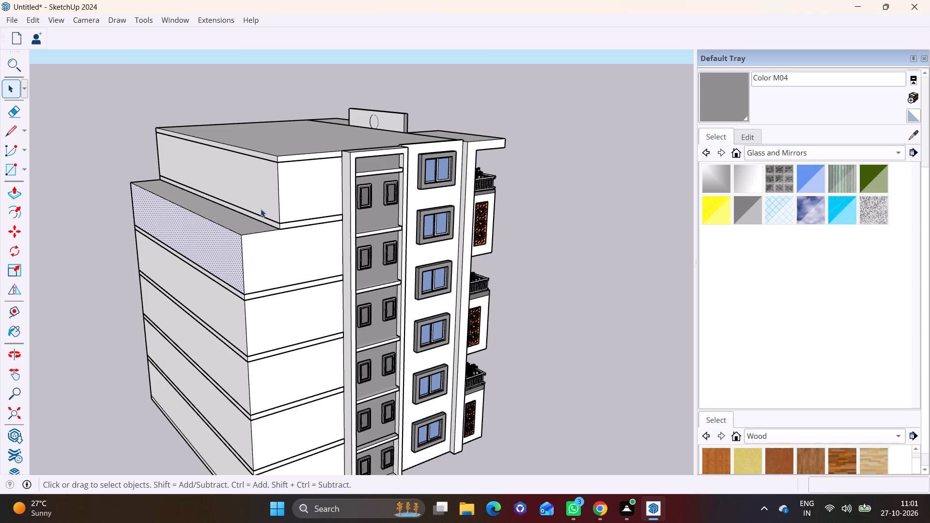
{"action": "left_click", "coordinate": [265, 221]}
{"action": "scroll", "coordinate": [270, 223], "scroll_direction": "up", "scroll_amount": 5}
{"action": "triple_click", "coordinate": [270, 222]}
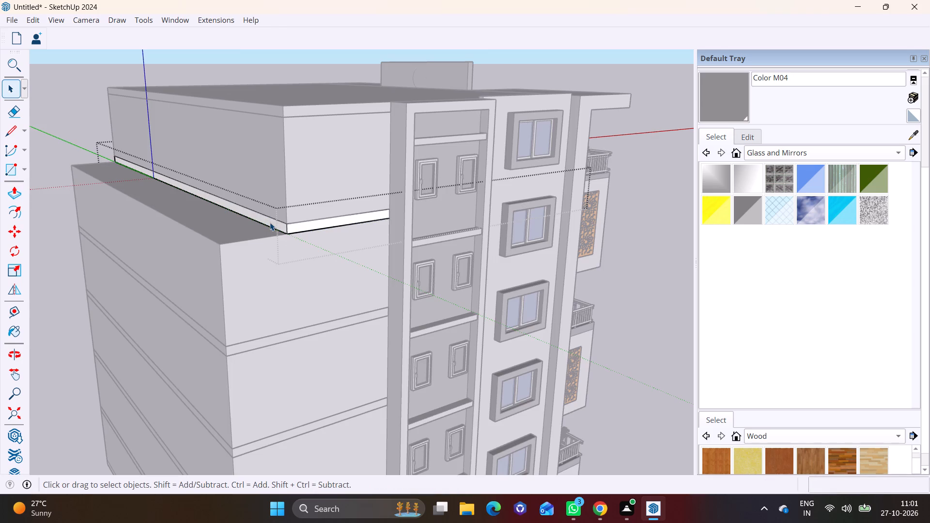
{"action": "left_click", "coordinate": [269, 221]}
{"action": "left_click", "coordinate": [268, 220]}
{"action": "left_click", "coordinate": [274, 222]}
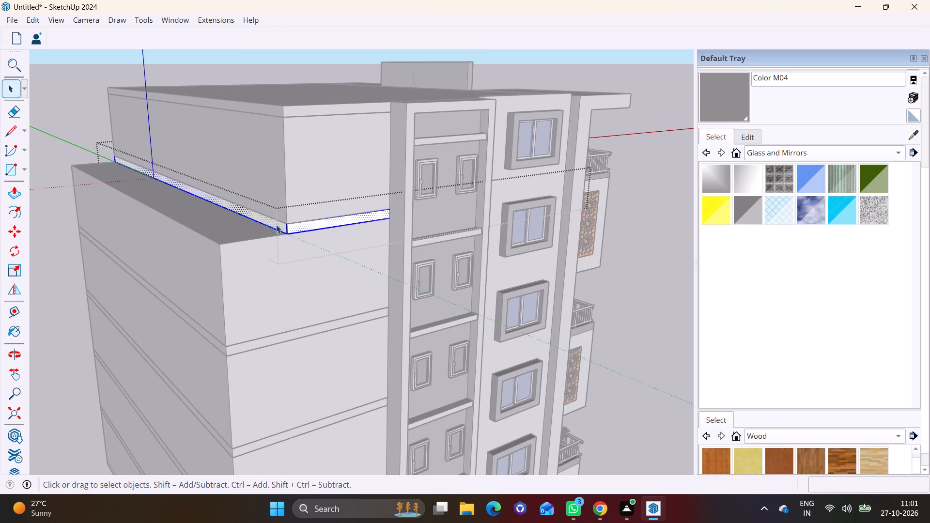
{"action": "left_click", "coordinate": [12, 190]}
{"action": "double_click", "coordinate": [238, 208]}
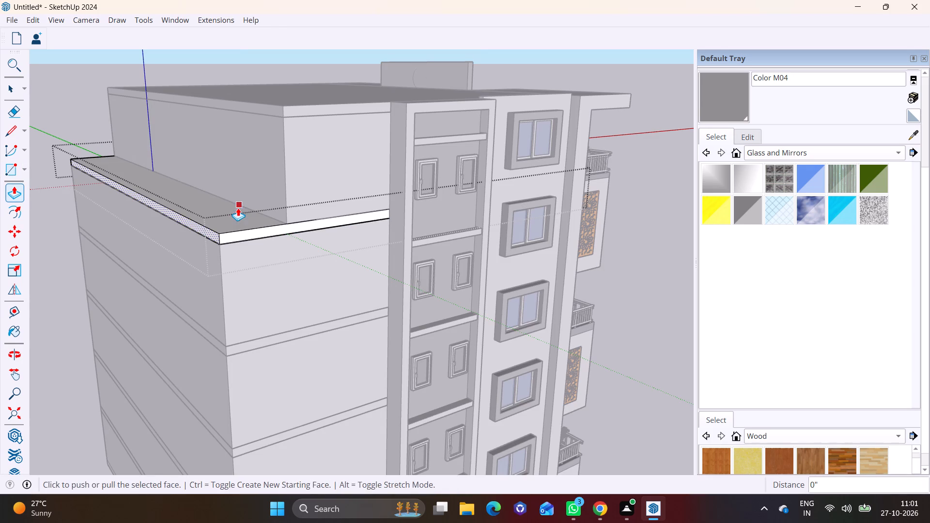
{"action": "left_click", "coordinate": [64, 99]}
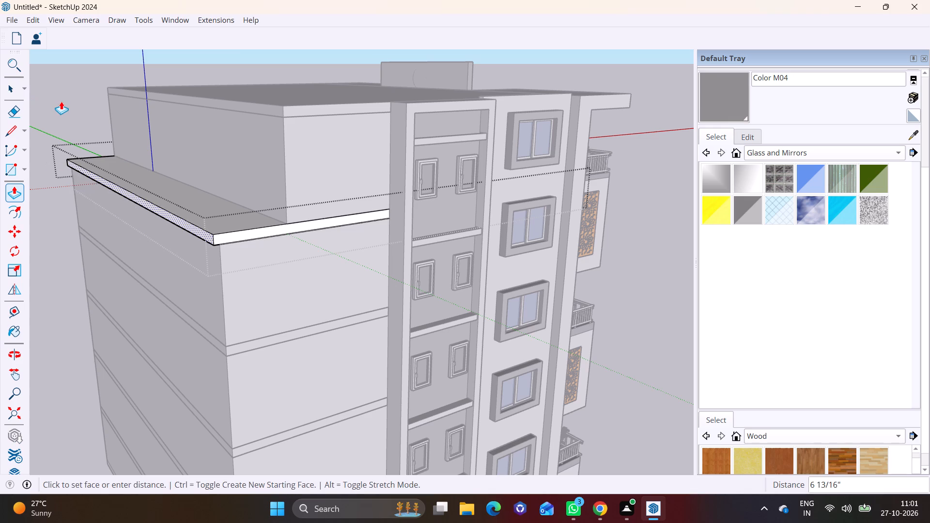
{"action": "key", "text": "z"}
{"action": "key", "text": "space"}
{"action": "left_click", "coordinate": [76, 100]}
Extrude the top storey's rear wall face outward until it is flush with the extended storeys below.
{"action": "left_click", "coordinate": [0, 88]}
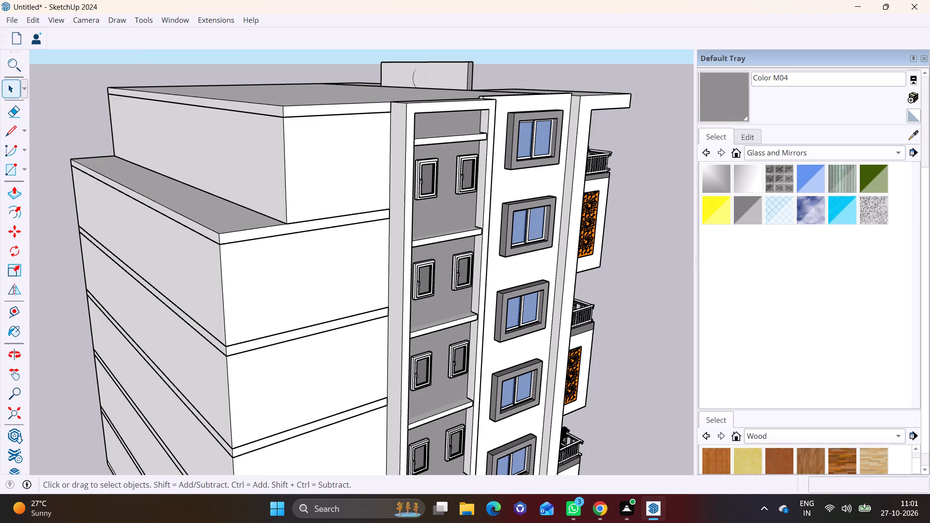
{"action": "left_click", "coordinate": [192, 141]}
{"action": "left_click", "coordinate": [12, 194]}
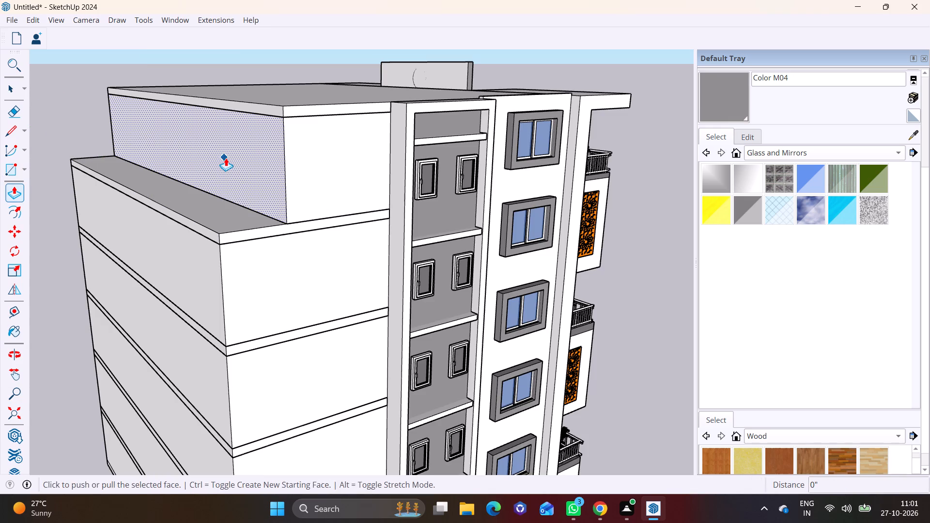
{"action": "double_click", "coordinate": [226, 158]}
{"action": "left_click", "coordinate": [227, 158]}
{"action": "left_click", "coordinate": [227, 158]}
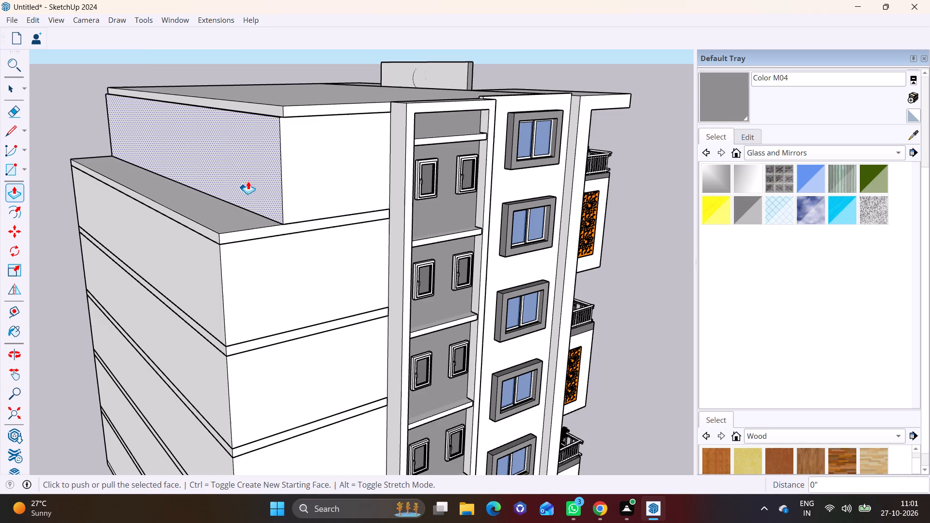
{"action": "left_click", "coordinate": [249, 181]}
{"action": "left_click", "coordinate": [223, 248]}
{"action": "scroll", "coordinate": [211, 223], "scroll_direction": "down", "scroll_amount": 3}
{"action": "middle_click_drag", "start_coordinate": [198, 194], "coordinate": [194, 273], "text": "shift"}
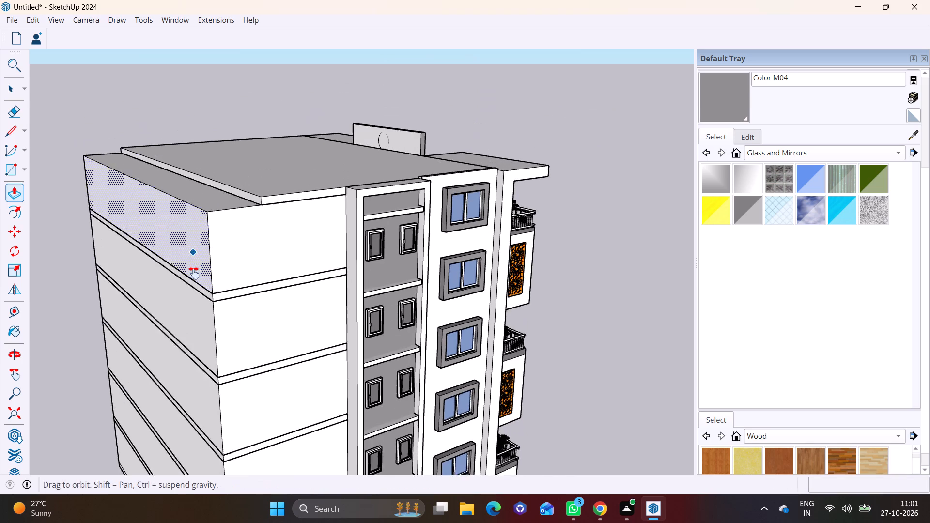
Extrude the roof slab's rear edge face outward by about 6' 11", flush with the extended top storey, and close the slab group.
{"action": "middle_click_drag", "start_coordinate": [194, 273], "coordinate": [194, 280], "text": "shift"}
{"action": "scroll", "coordinate": [233, 231], "scroll_direction": "up", "scroll_amount": 7}
{"action": "left_click", "coordinate": [11, 86]}
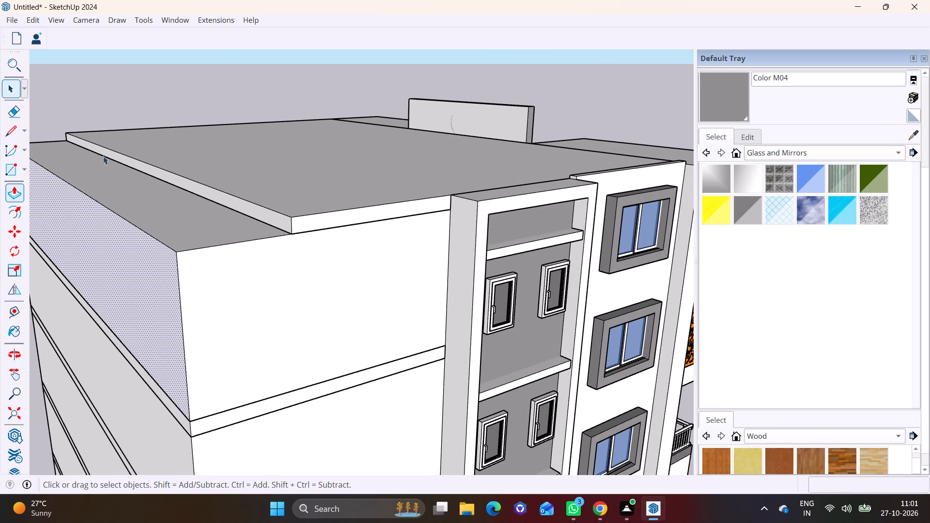
{"action": "left_click", "coordinate": [168, 177]}
{"action": "double_click", "coordinate": [168, 177]}
{"action": "left_click", "coordinate": [178, 177]}
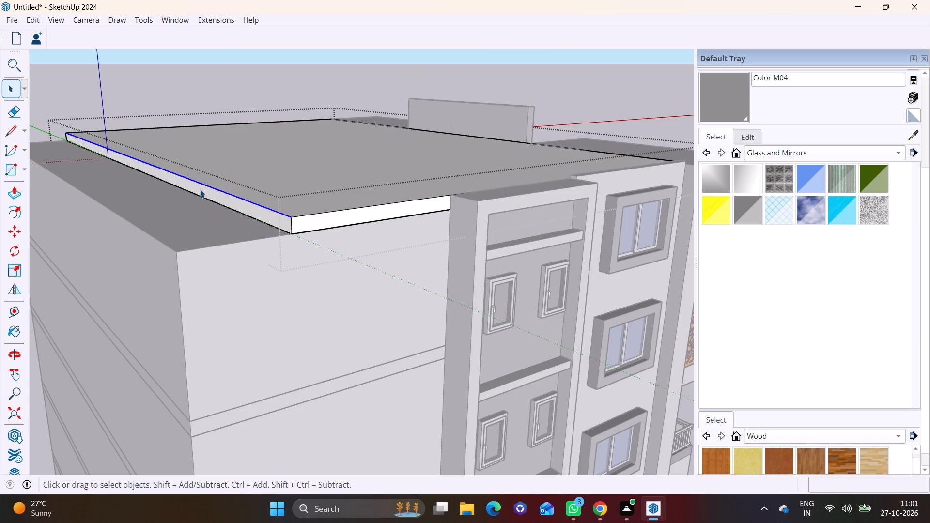
{"action": "left_click", "coordinate": [200, 189]}
{"action": "left_click", "coordinate": [13, 189]}
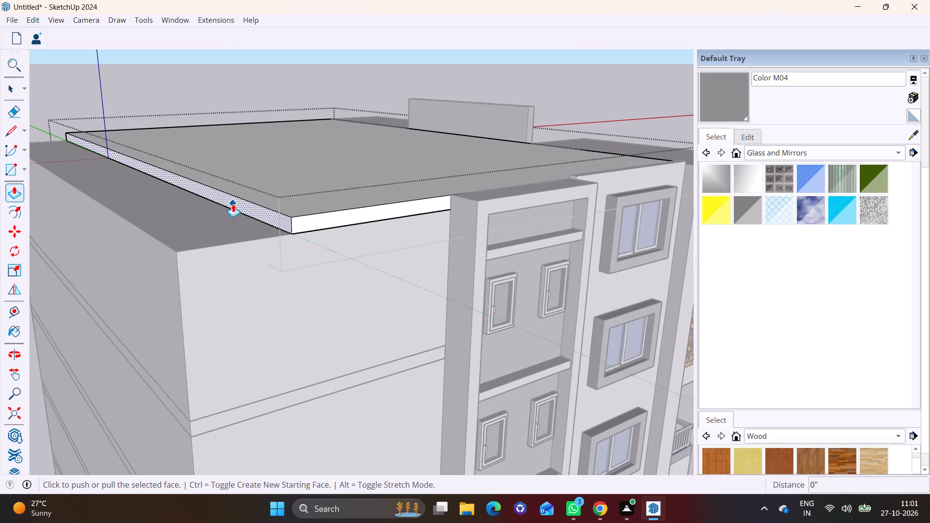
{"action": "left_click", "coordinate": [233, 203]}
{"action": "left_click", "coordinate": [176, 263]}
{"action": "scroll", "coordinate": [176, 259], "scroll_direction": "down", "scroll_amount": 11}
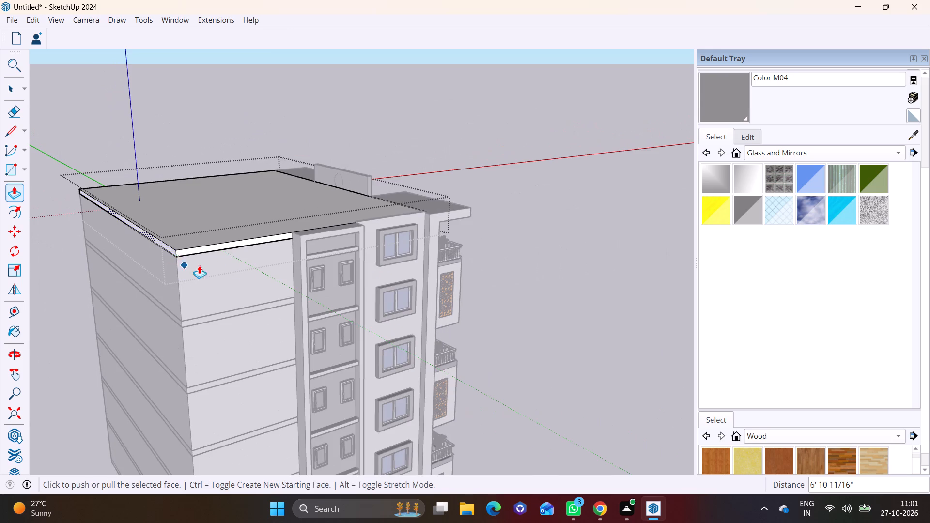
{"action": "key", "text": "space"}
{"action": "left_click", "coordinate": [520, 293]}
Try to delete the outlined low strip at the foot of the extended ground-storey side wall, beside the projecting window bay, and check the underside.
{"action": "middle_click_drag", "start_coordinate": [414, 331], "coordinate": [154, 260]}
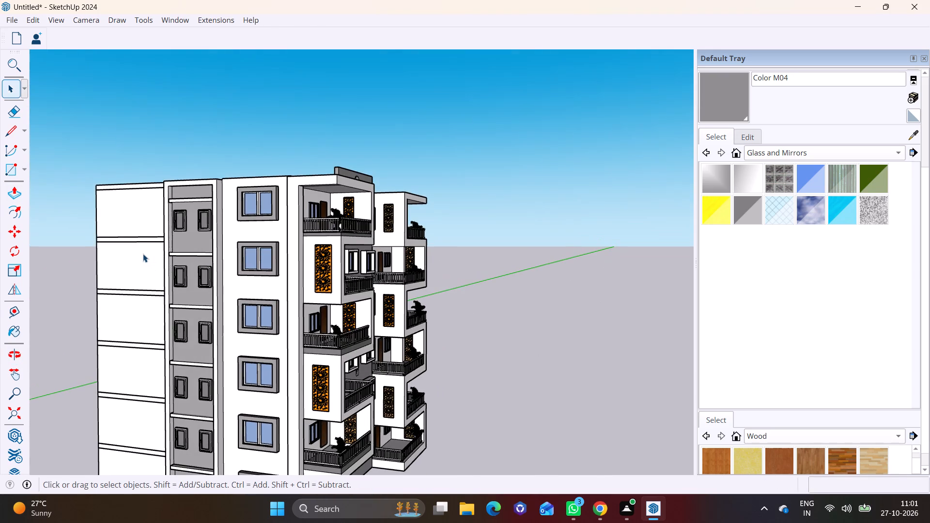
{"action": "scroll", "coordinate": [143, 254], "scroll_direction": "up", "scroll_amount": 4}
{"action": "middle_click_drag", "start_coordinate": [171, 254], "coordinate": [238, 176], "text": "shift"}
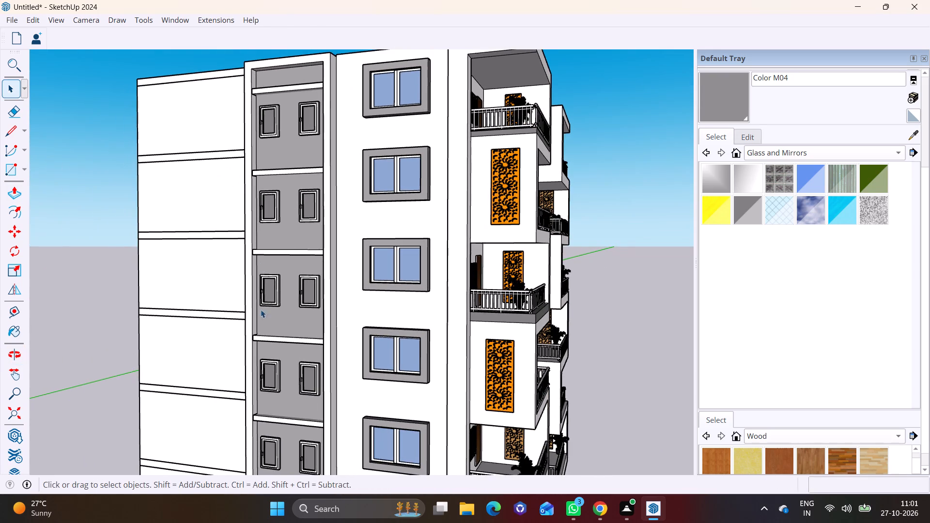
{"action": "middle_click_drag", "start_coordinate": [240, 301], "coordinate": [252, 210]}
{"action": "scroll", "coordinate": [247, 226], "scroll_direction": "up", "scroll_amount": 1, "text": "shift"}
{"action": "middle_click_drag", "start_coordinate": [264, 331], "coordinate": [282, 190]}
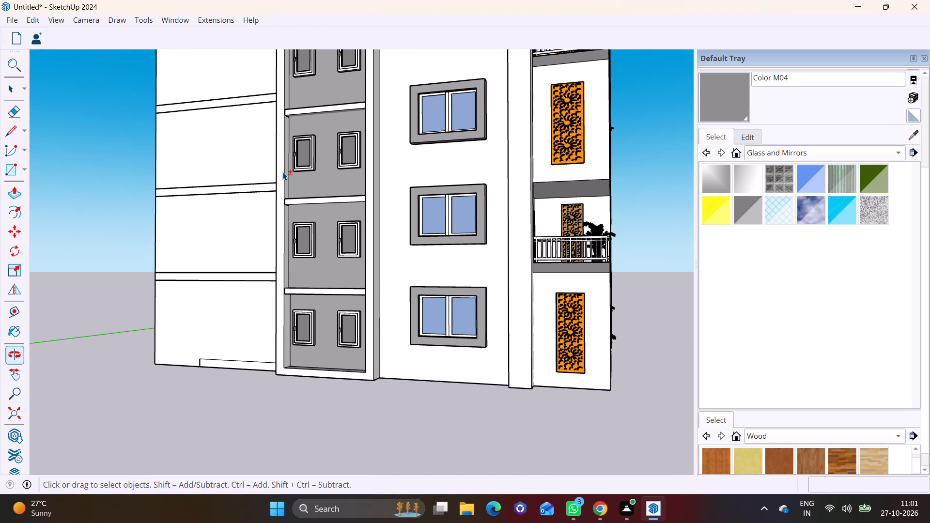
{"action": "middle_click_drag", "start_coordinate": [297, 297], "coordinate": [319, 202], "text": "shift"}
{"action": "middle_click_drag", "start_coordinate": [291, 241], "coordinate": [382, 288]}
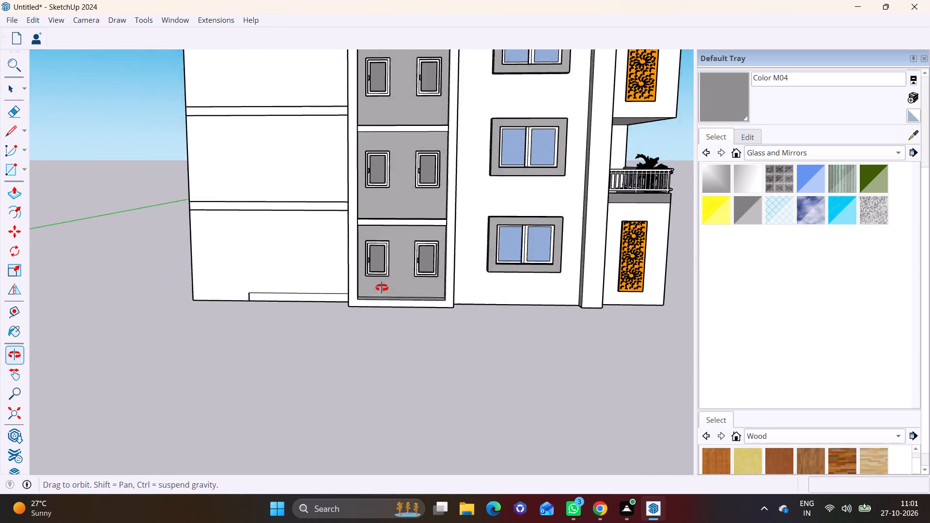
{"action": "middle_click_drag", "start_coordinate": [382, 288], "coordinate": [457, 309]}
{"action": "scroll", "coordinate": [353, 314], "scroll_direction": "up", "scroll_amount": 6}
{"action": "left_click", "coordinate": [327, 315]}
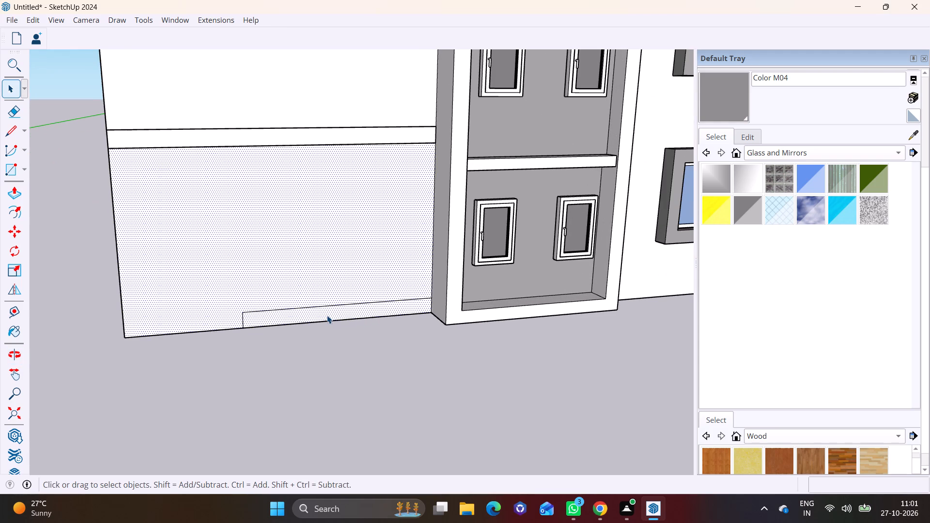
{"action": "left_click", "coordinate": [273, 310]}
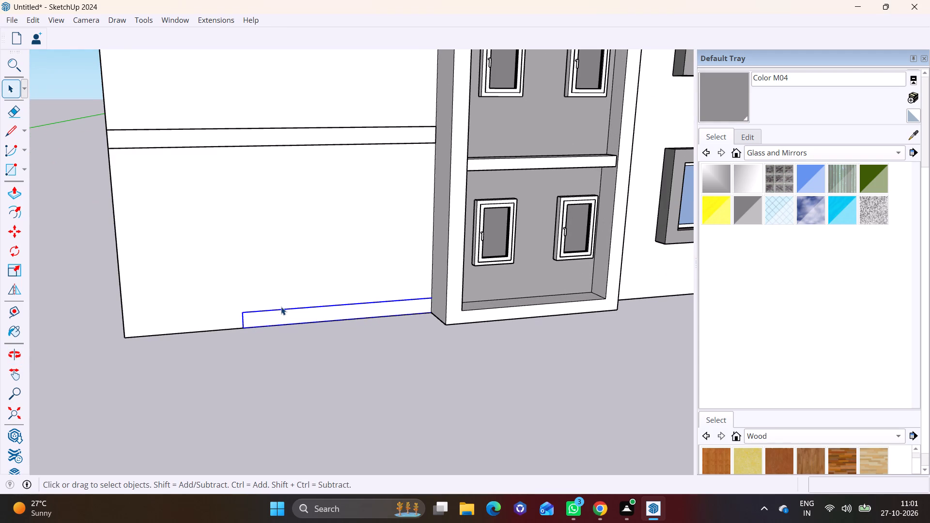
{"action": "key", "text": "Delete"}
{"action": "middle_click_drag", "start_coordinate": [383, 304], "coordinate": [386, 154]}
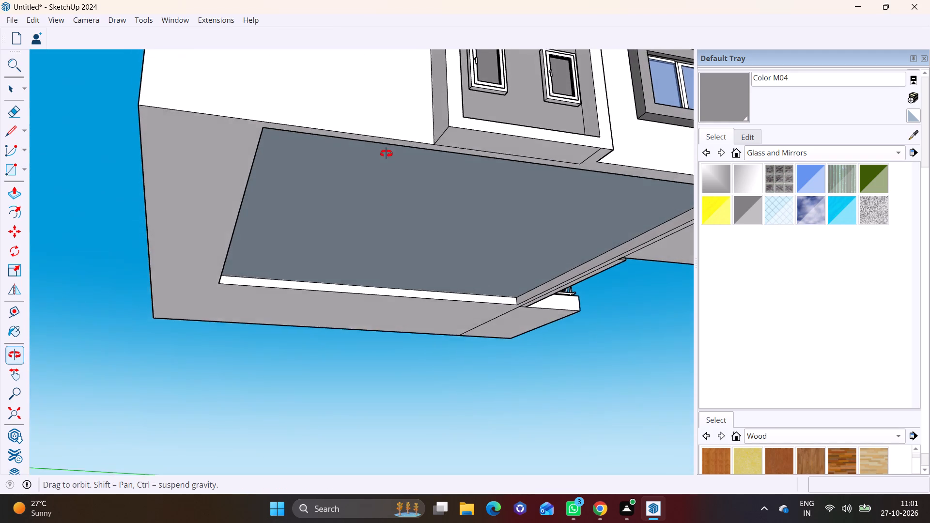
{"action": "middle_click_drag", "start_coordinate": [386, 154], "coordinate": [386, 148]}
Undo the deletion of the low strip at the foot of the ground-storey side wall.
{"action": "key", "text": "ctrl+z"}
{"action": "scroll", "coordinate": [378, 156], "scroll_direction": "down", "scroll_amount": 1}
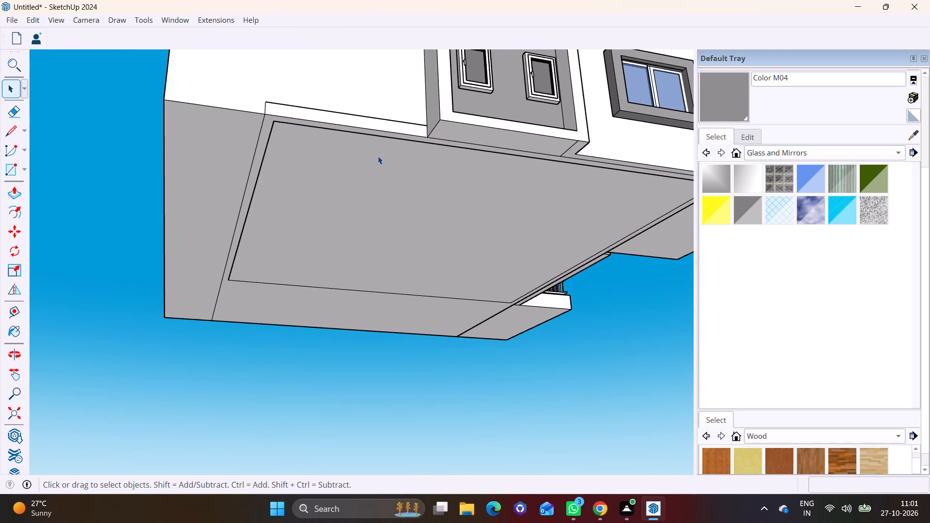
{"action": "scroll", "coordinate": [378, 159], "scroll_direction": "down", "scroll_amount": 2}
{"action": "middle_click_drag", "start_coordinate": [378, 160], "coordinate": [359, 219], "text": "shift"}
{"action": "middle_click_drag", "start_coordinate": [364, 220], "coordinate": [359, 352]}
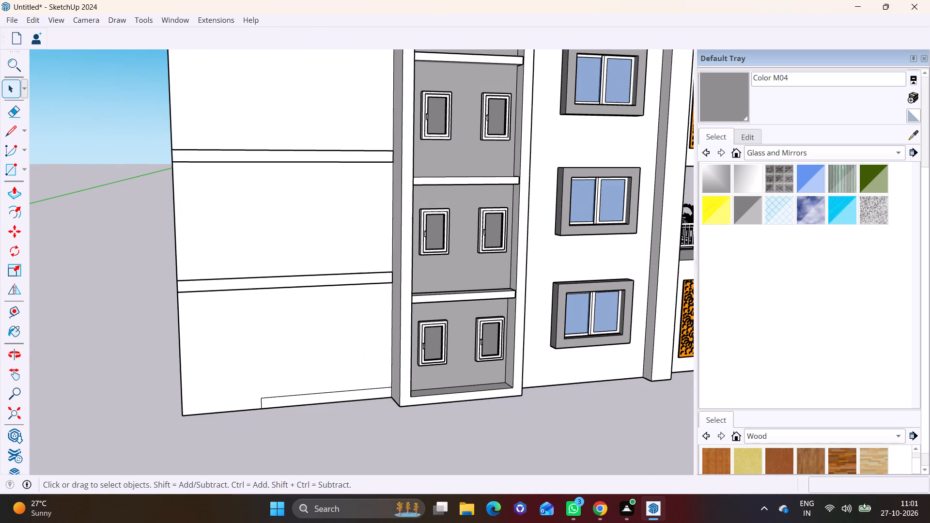
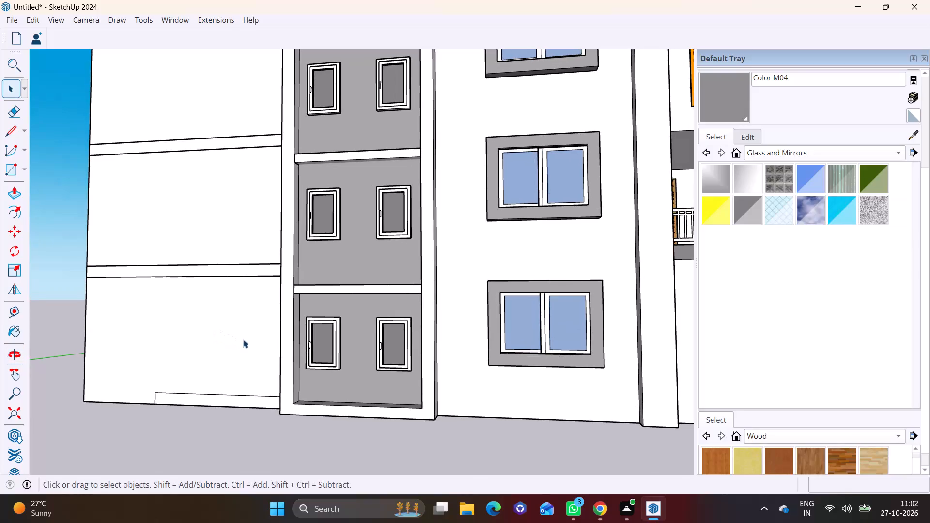
Draw a rectangle about 5' 10" by 1' on the low strip at the side wall's foot, against the projecting window bay.
{"action": "scroll", "coordinate": [243, 339], "scroll_direction": "up", "scroll_amount": 1}
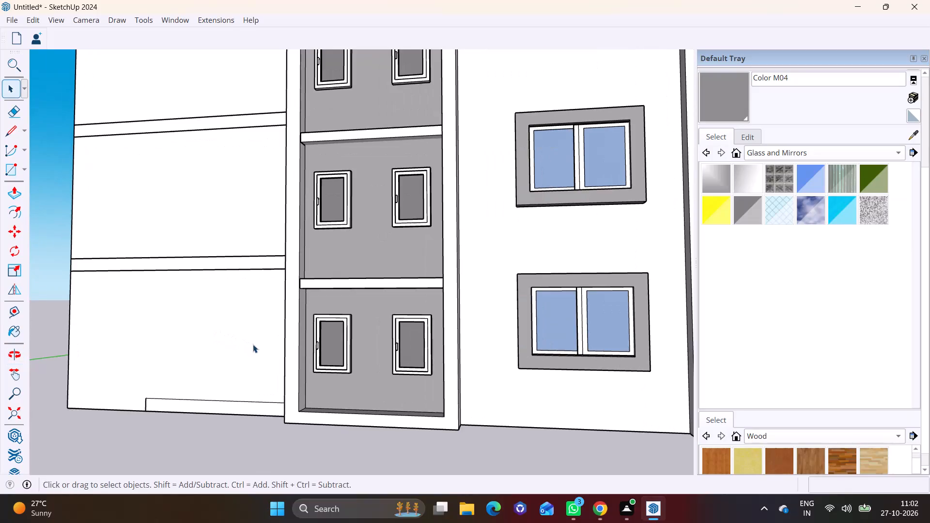
{"action": "middle_click_drag", "start_coordinate": [253, 344], "coordinate": [388, 339], "text": "shift"}
{"action": "left_click", "coordinate": [24, 170]}
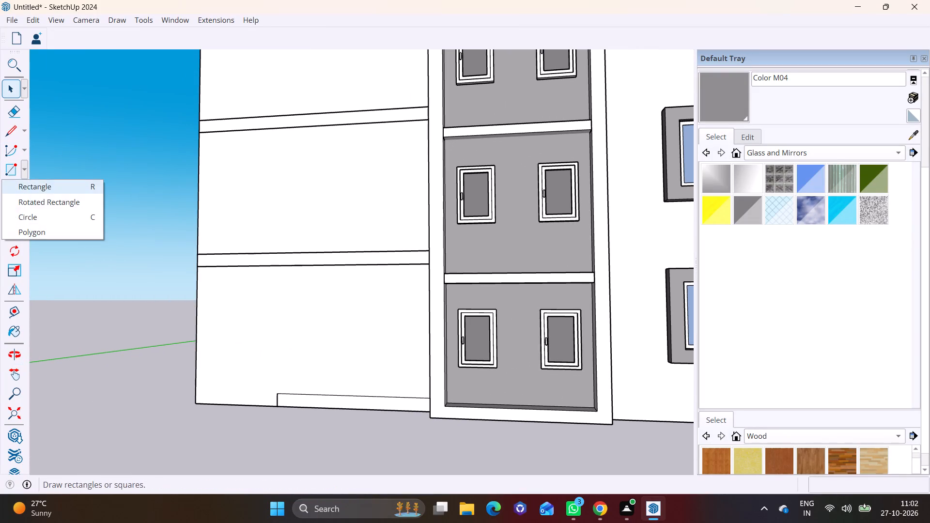
{"action": "left_click", "coordinate": [32, 183]}
{"action": "middle_click_drag", "start_coordinate": [271, 359], "coordinate": [344, 369]}
{"action": "scroll", "coordinate": [347, 369], "scroll_direction": "up", "scroll_amount": 1}
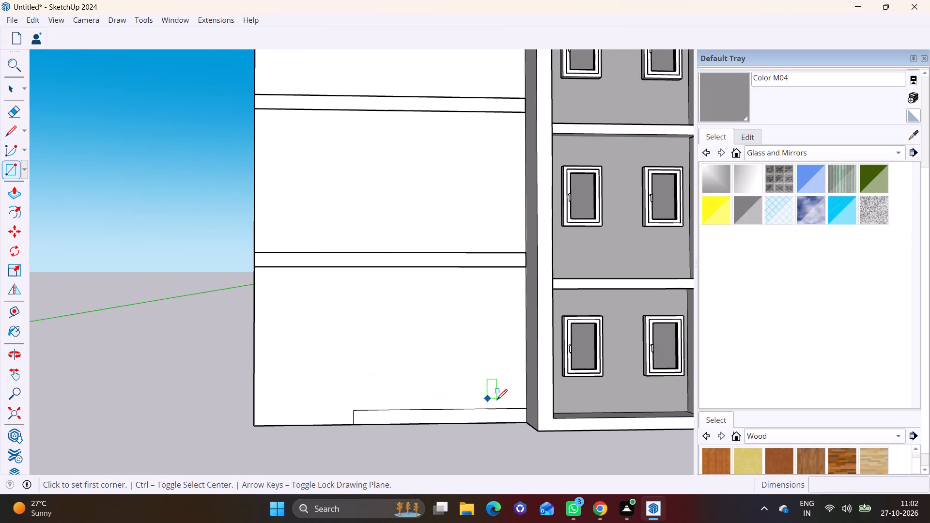
{"action": "scroll", "coordinate": [496, 400], "scroll_direction": "up", "scroll_amount": 3}
{"action": "left_click", "coordinate": [534, 409]}
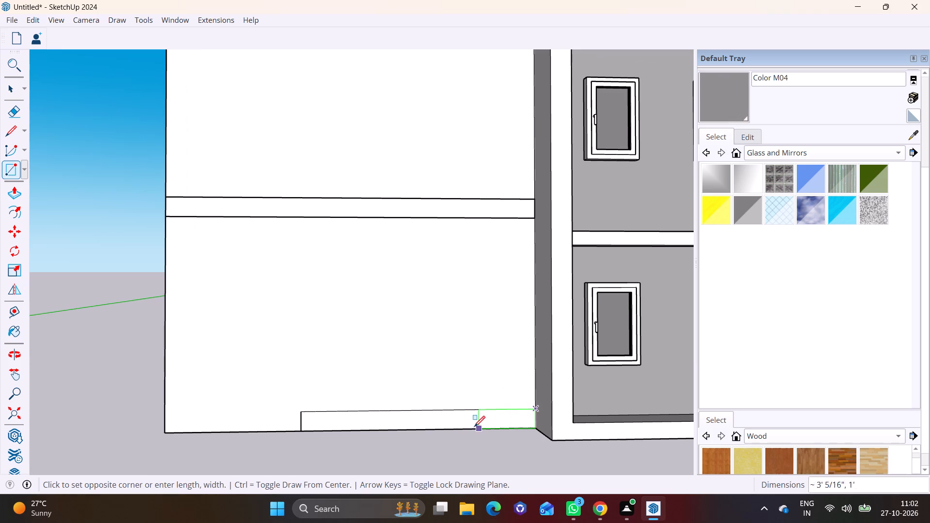
{"action": "left_click", "coordinate": [425, 428]}
Extrude the base rectangle outward about 2' 7" until it is flush with the front of the window bay.
{"action": "left_click", "coordinate": [7, 90]}
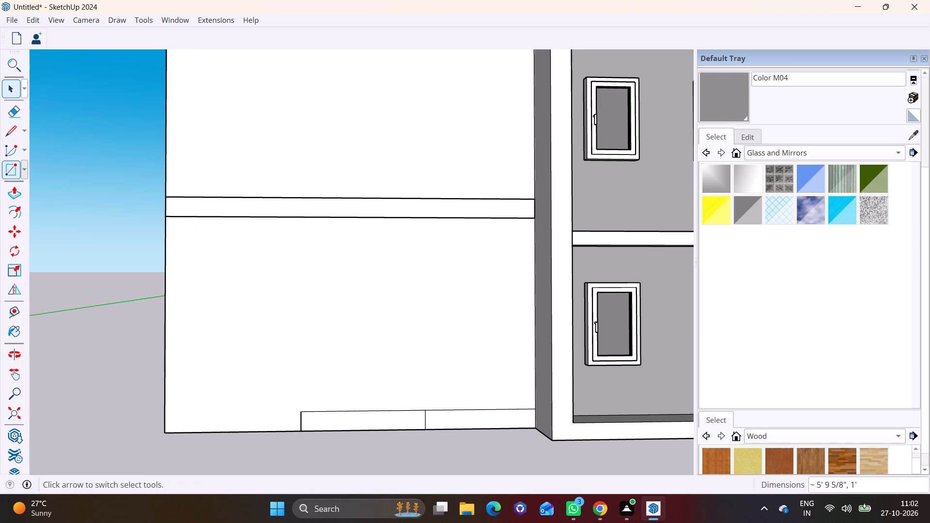
{"action": "left_click", "coordinate": [438, 423]}
{"action": "left_click", "coordinate": [16, 192]}
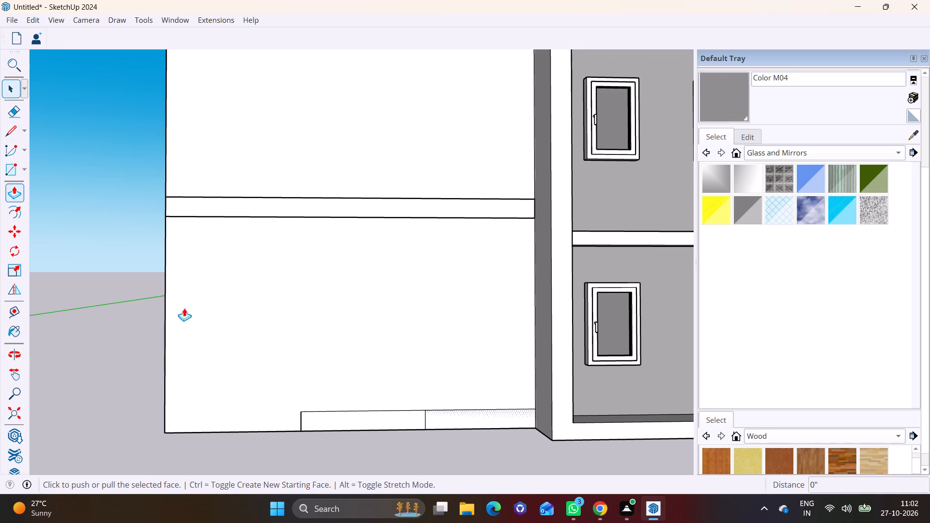
{"action": "left_click", "coordinate": [437, 422]}
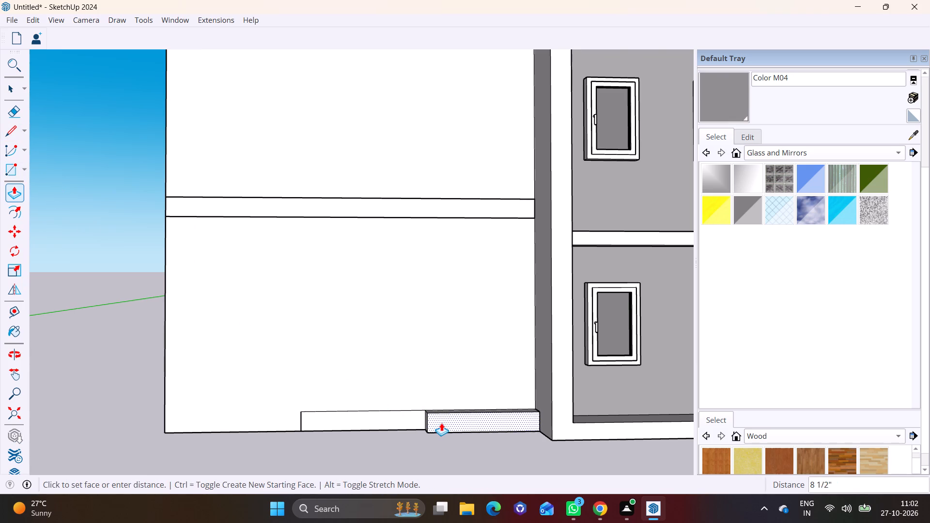
{"action": "left_click", "coordinate": [441, 423]}
{"action": "scroll", "coordinate": [465, 420], "scroll_direction": "up", "scroll_amount": 1}
{"action": "middle_click_drag", "start_coordinate": [465, 420], "coordinate": [619, 455]}
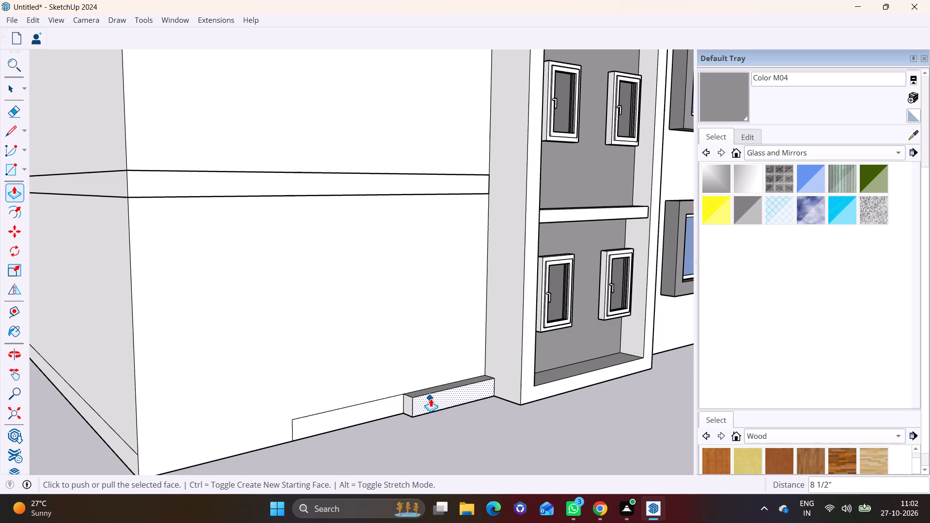
{"action": "left_click", "coordinate": [426, 403]}
{"action": "left_click", "coordinate": [468, 420]}
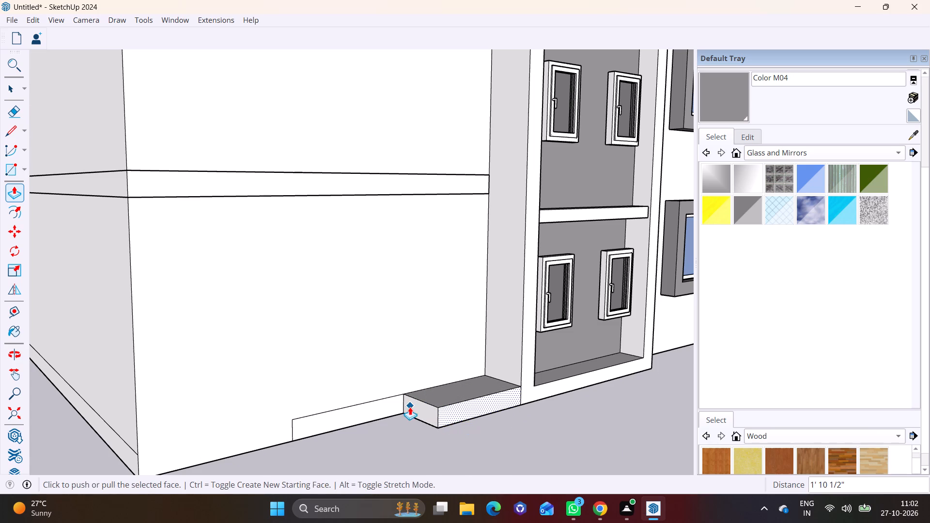
Extrude the base block's end face about 13' 4" along the side wall to the building's rear corner.
{"action": "left_click", "coordinate": [6, 87]}
{"action": "left_click", "coordinate": [417, 412]}
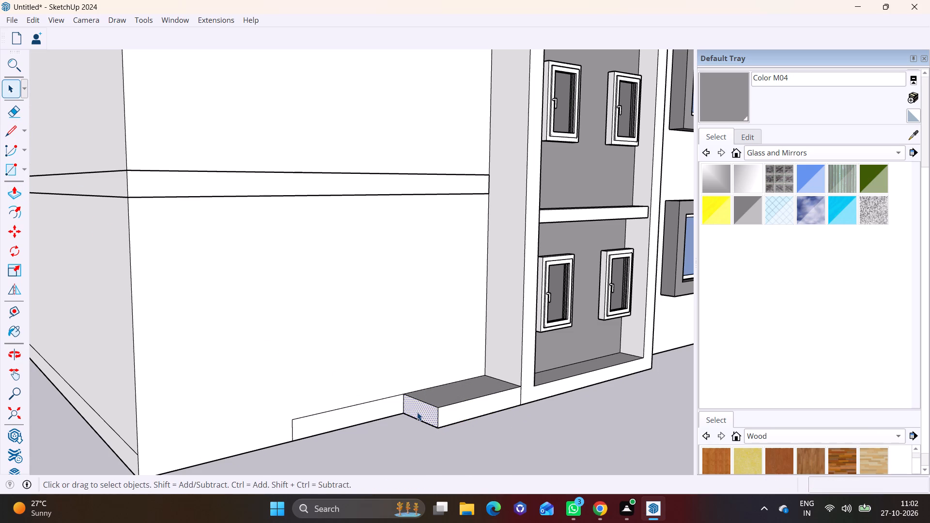
{"action": "left_click", "coordinate": [20, 196]}
{"action": "left_click", "coordinate": [428, 415]}
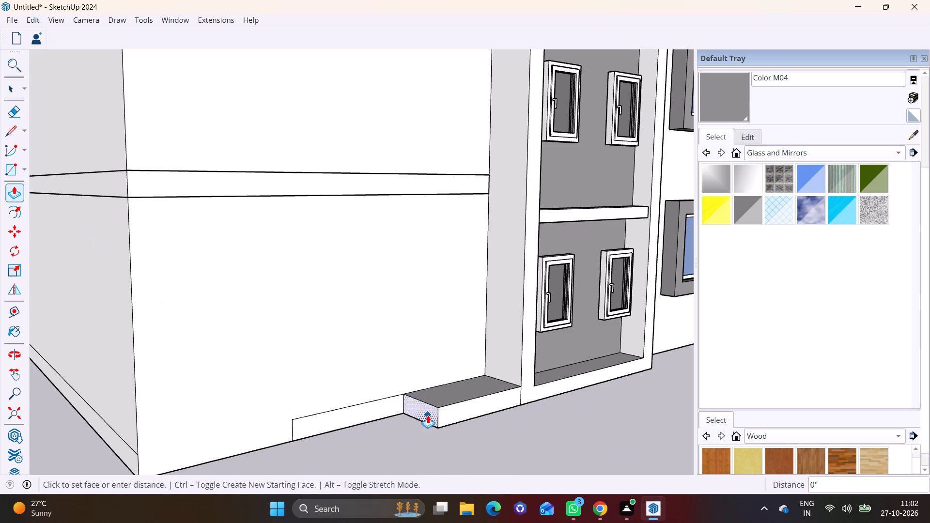
{"action": "left_click", "coordinate": [128, 348]}
Draw a 2' 7" line across the top of the base ledge, close to its outer end at the rear corner.
{"action": "middle_click_drag", "start_coordinate": [233, 406], "coordinate": [145, 357]}
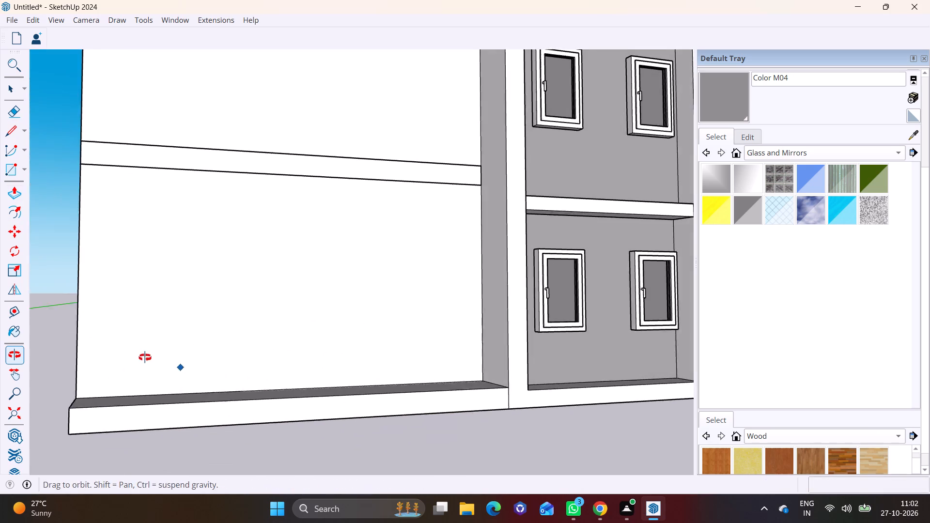
{"action": "middle_click_drag", "start_coordinate": [145, 357], "coordinate": [143, 353]}
{"action": "middle_click_drag", "start_coordinate": [190, 364], "coordinate": [364, 389]}
{"action": "middle_click_drag", "start_coordinate": [349, 426], "coordinate": [173, 454]}
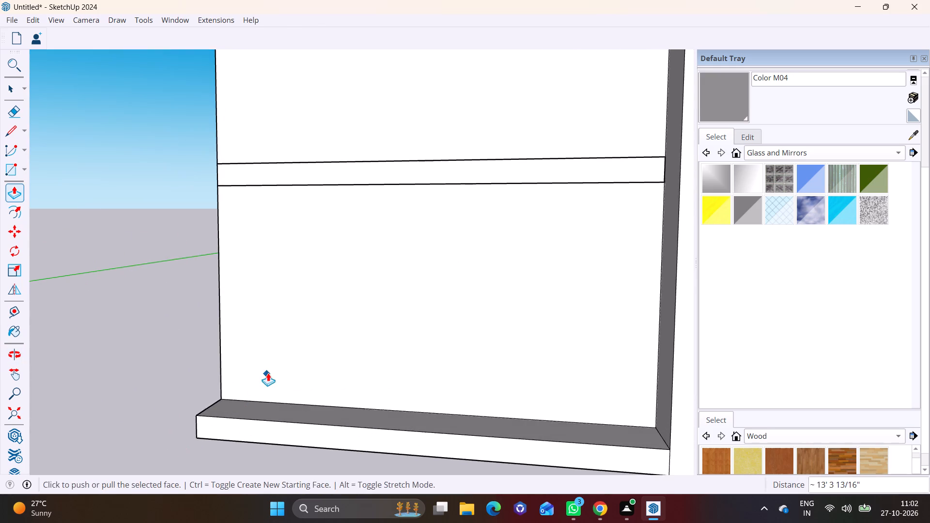
{"action": "middle_click_drag", "start_coordinate": [268, 402], "coordinate": [278, 443]}
{"action": "scroll", "coordinate": [292, 408], "scroll_direction": "up", "scroll_amount": 8}
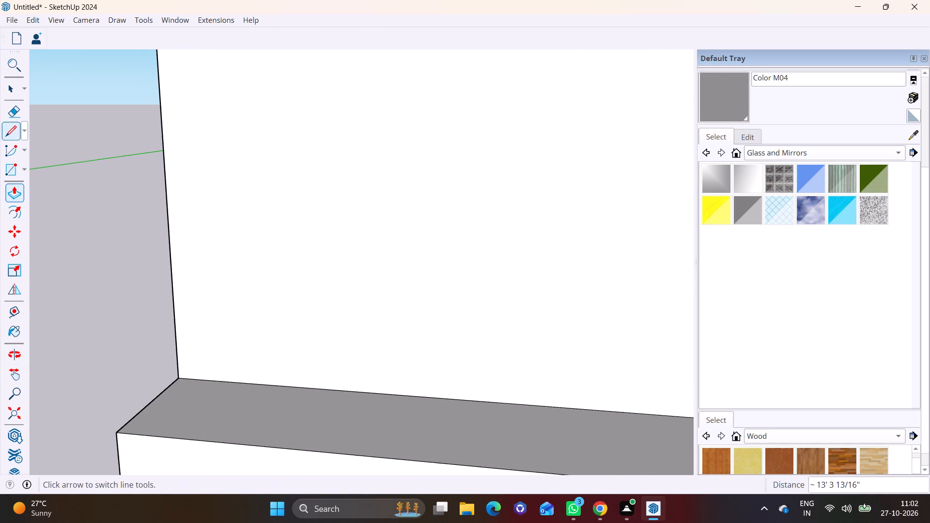
{"action": "left_click", "coordinate": [26, 135]}
{"action": "left_click", "coordinate": [36, 147]}
{"action": "middle_click_drag", "start_coordinate": [223, 369], "coordinate": [211, 304], "text": "shift"}
{"action": "scroll", "coordinate": [100, 369], "scroll_direction": "up", "scroll_amount": 2}
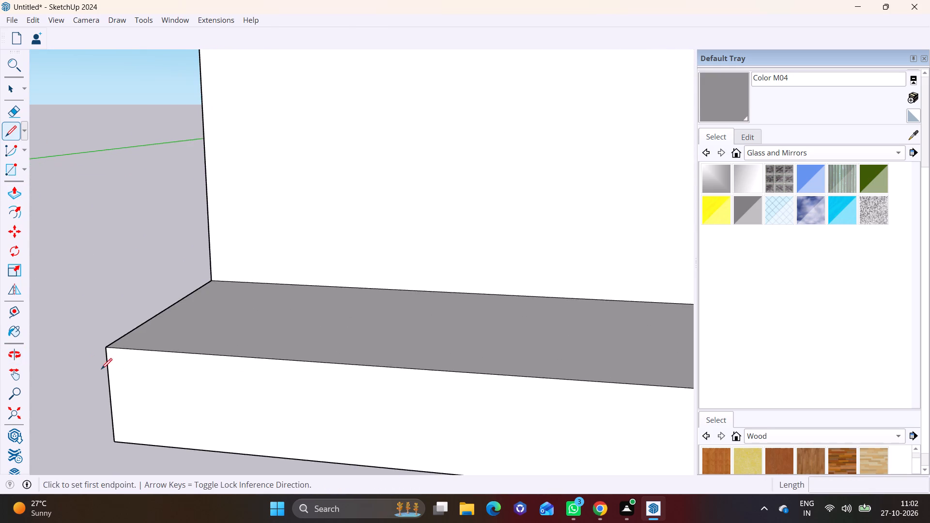
{"action": "middle_click_drag", "start_coordinate": [179, 401], "coordinate": [162, 467]}
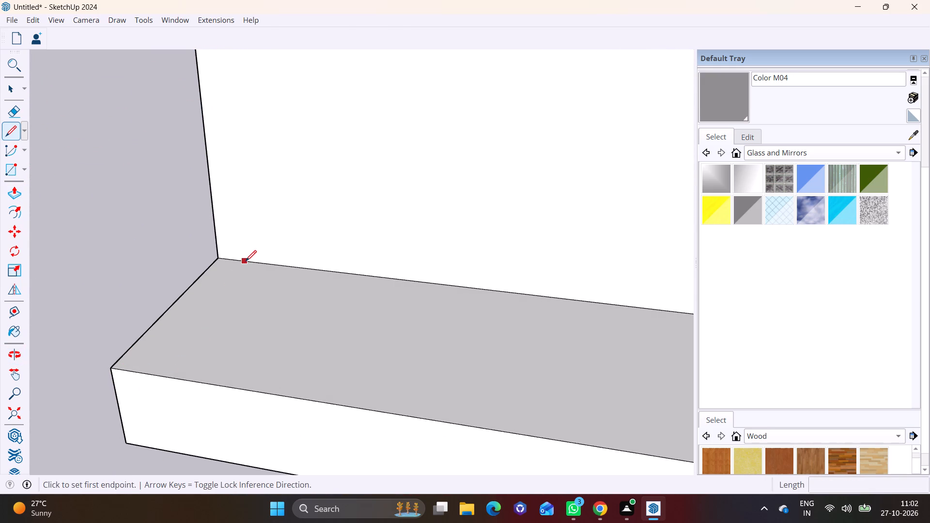
{"action": "left_click", "coordinate": [246, 261]}
{"action": "left_click", "coordinate": [150, 375]}
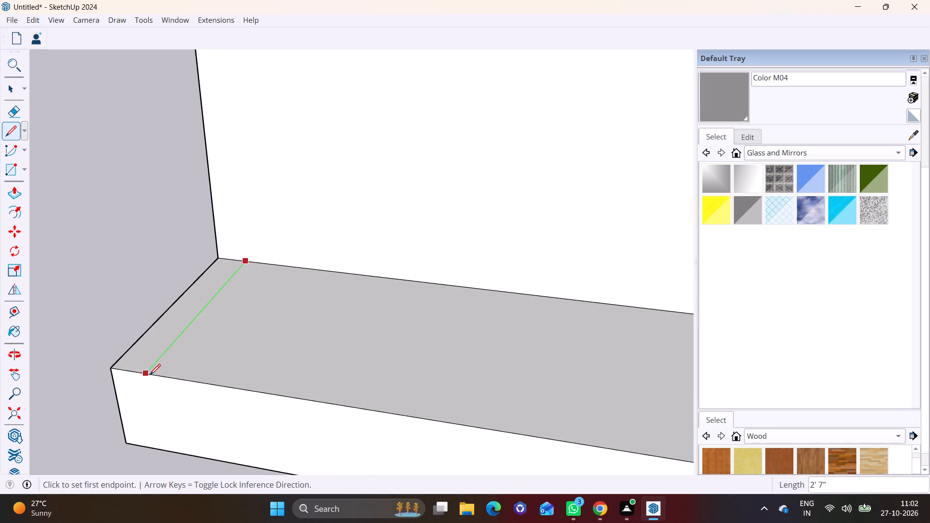
Extrude the narrow end strip of the ledge upward 10' to the first floor band, plus 1' to the band's top edge.
{"action": "left_click", "coordinate": [10, 92]}
{"action": "left_click", "coordinate": [175, 315]}
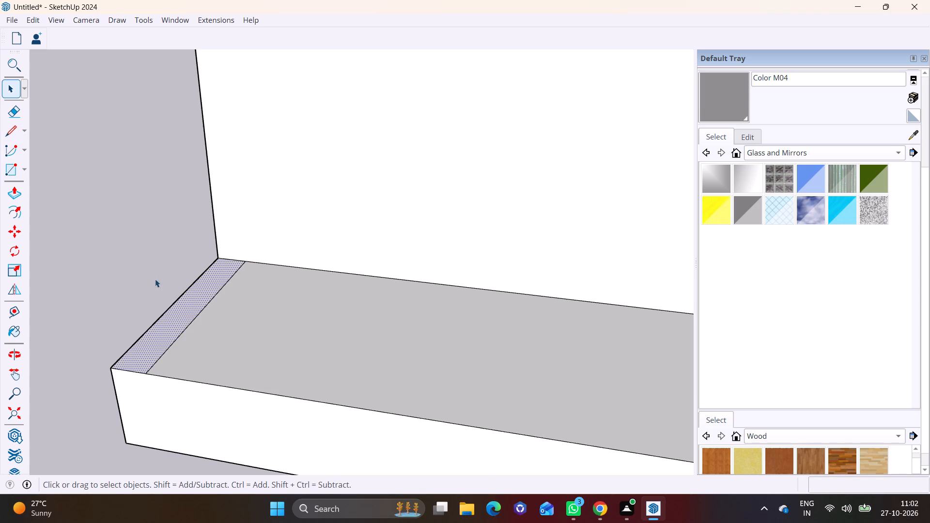
{"action": "left_click", "coordinate": [14, 191]}
{"action": "left_click", "coordinate": [181, 308]}
{"action": "scroll", "coordinate": [201, 231], "scroll_direction": "down", "scroll_amount": 2}
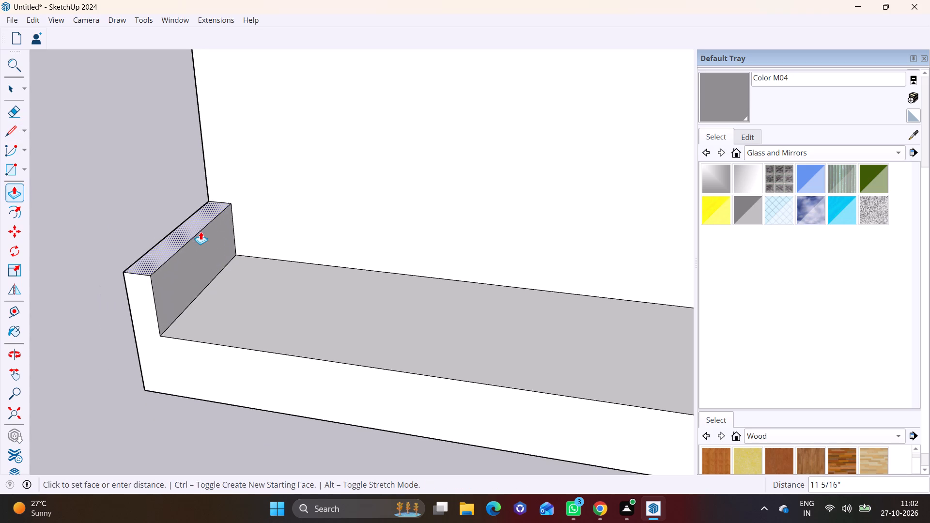
{"action": "scroll", "coordinate": [201, 231], "scroll_direction": "down", "scroll_amount": 4}
{"action": "middle_click_drag", "start_coordinate": [201, 130], "coordinate": [119, 380]}
{"action": "scroll", "coordinate": [120, 312], "scroll_direction": "down", "scroll_amount": 7}
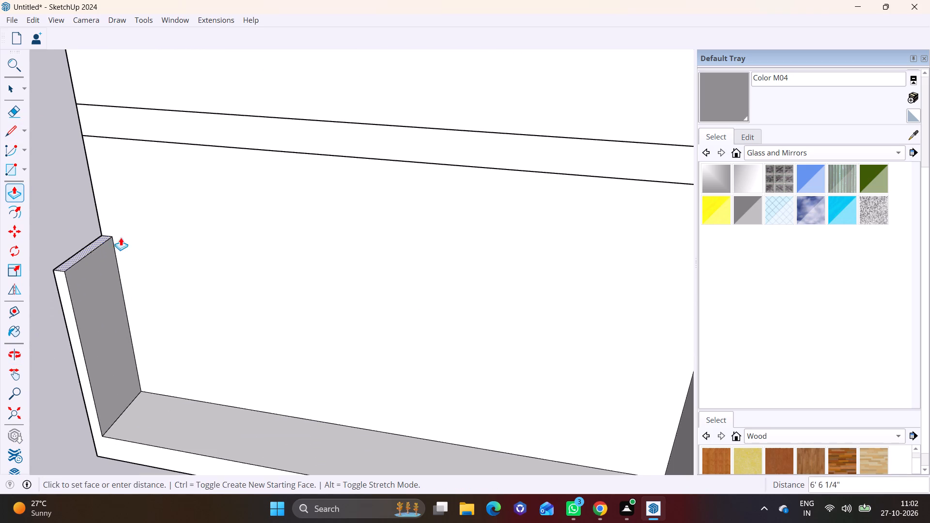
{"action": "left_click", "coordinate": [107, 105]}
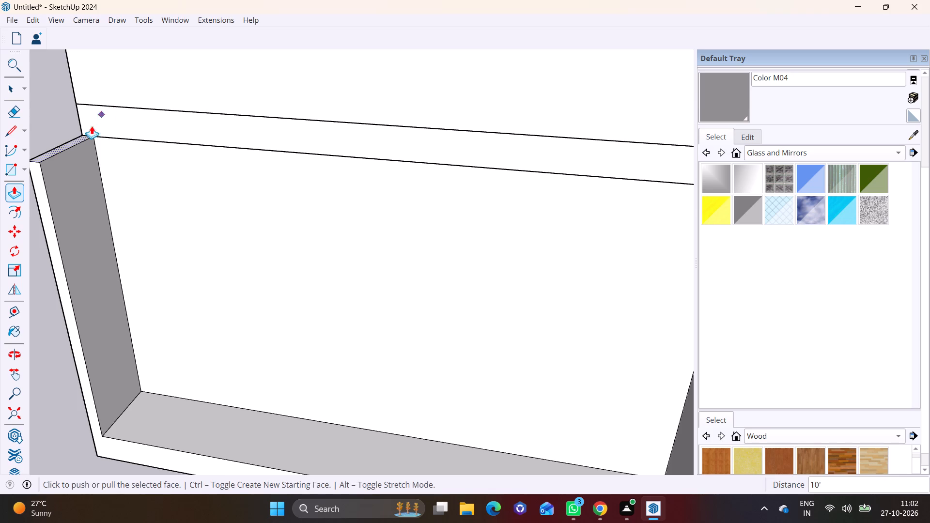
{"action": "left_click", "coordinate": [80, 137]}
{"action": "left_click", "coordinate": [107, 106]}
Draw a line about 2' 7" across the corner post's inner face, level with the first floor band's lower edge.
{"action": "middle_click_drag", "start_coordinate": [131, 155], "coordinate": [196, 254], "text": "shift"}
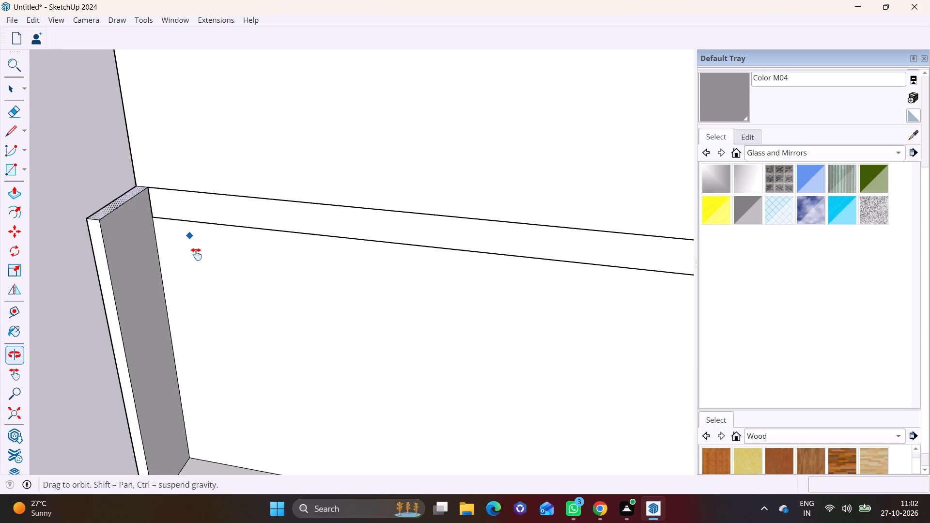
{"action": "middle_click_drag", "start_coordinate": [196, 254], "coordinate": [225, 307], "text": "shift"}
{"action": "middle_click_drag", "start_coordinate": [221, 305], "coordinate": [173, 231]}
{"action": "scroll", "coordinate": [184, 280], "scroll_direction": "up", "scroll_amount": 6}
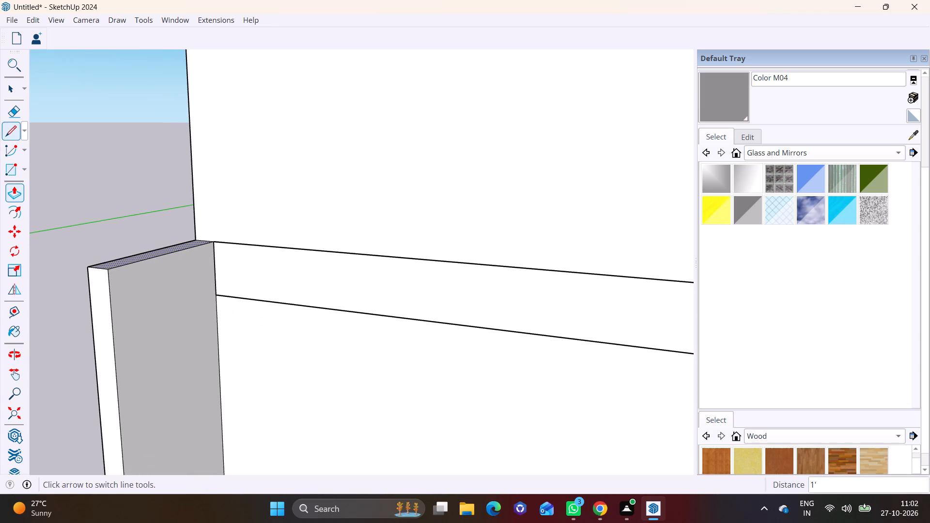
{"action": "left_click", "coordinate": [9, 132]}
{"action": "left_click", "coordinate": [217, 291]}
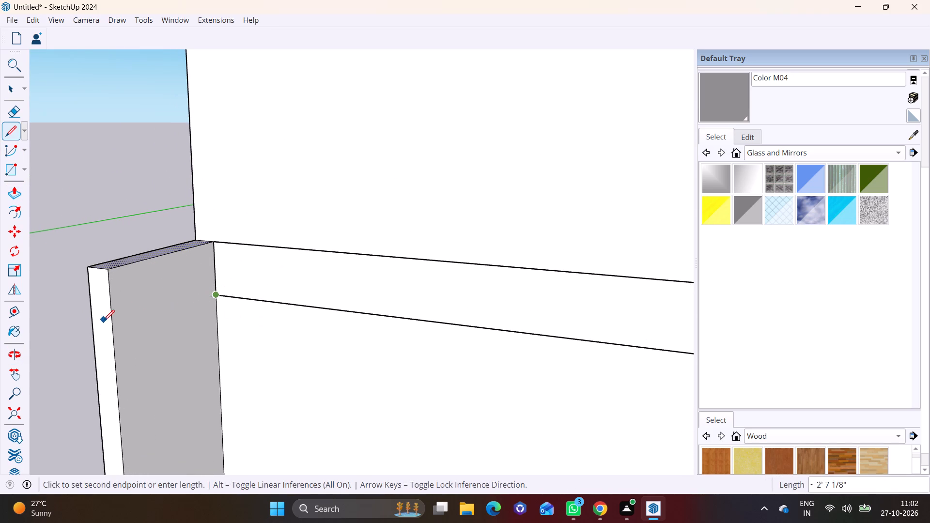
{"action": "left_click", "coordinate": [114, 328]}
Extrude the upper part of the post's inner face about 18' 9" along the floor band to the window bay.
{"action": "left_click", "coordinate": [14, 87]}
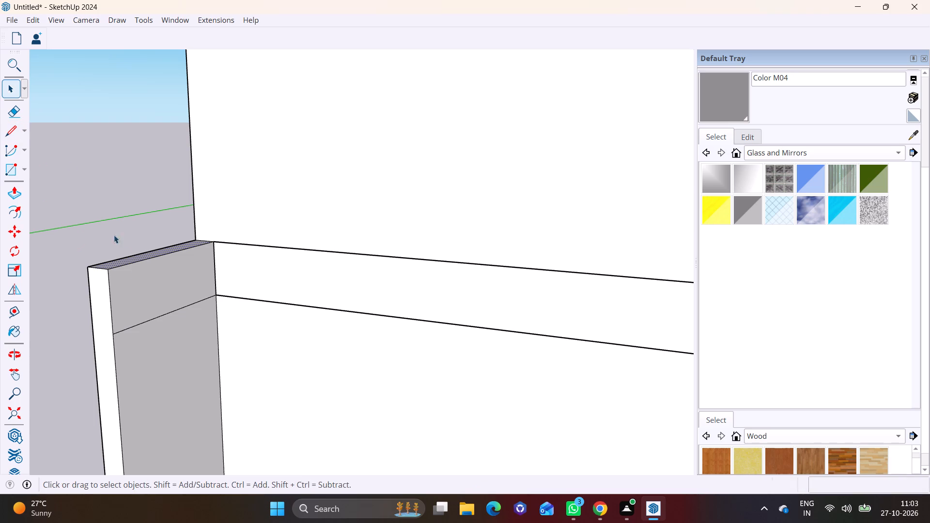
{"action": "left_click", "coordinate": [147, 298]}
{"action": "left_click", "coordinate": [13, 189]}
{"action": "left_click", "coordinate": [161, 290]}
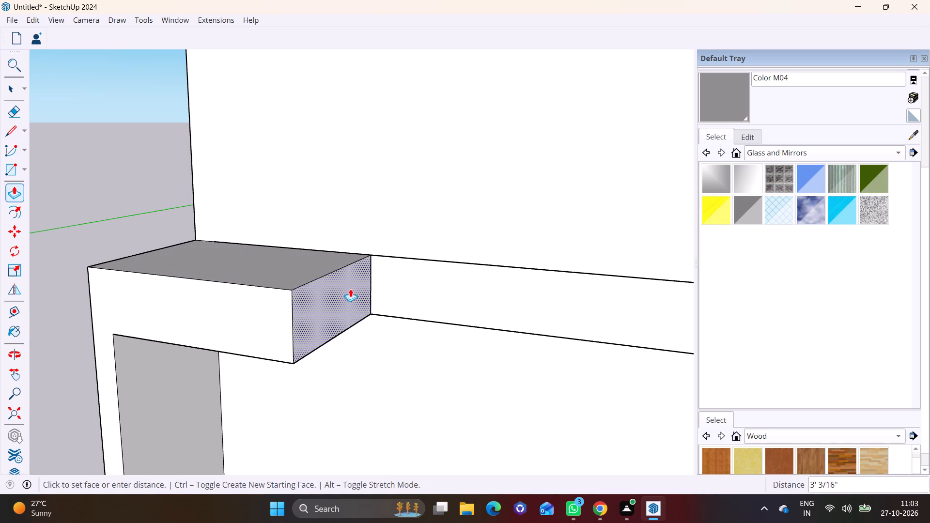
{"action": "scroll", "coordinate": [365, 292], "scroll_direction": "down", "scroll_amount": 12}
{"action": "middle_click_drag", "start_coordinate": [529, 358], "coordinate": [58, 243]}
{"action": "middle_click_drag", "start_coordinate": [196, 248], "coordinate": [323, 274]}
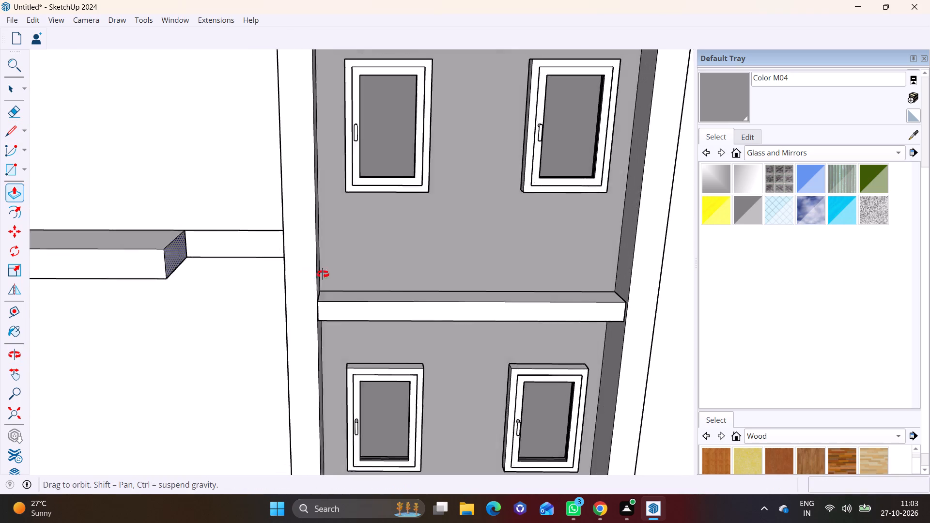
{"action": "middle_click_drag", "start_coordinate": [323, 274], "coordinate": [409, 281]}
{"action": "left_click", "coordinate": [302, 251]}
Draw a 2' 7" line across the top of the new beam, close to the window bay's side face.
{"action": "scroll", "coordinate": [269, 271], "scroll_direction": "down", "scroll_amount": 2}
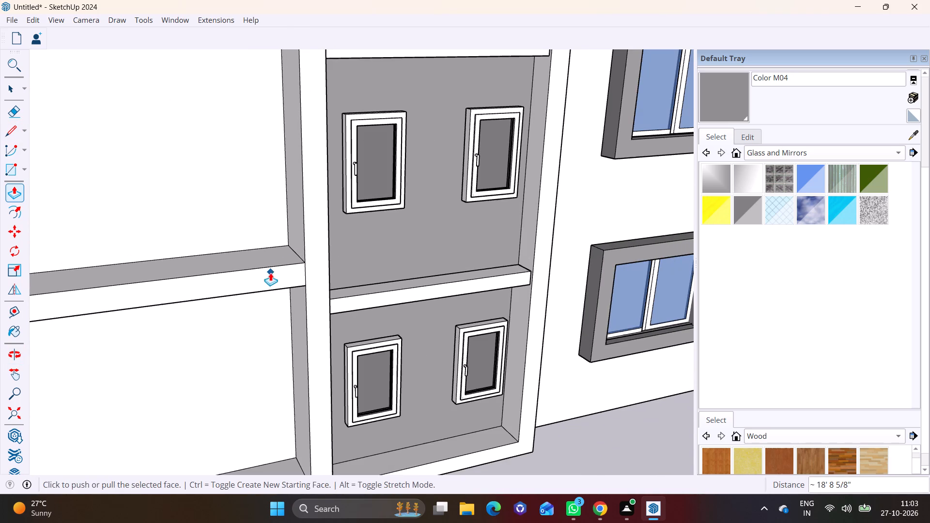
{"action": "scroll", "coordinate": [270, 273], "scroll_direction": "down", "scroll_amount": 1}
{"action": "left_click", "coordinate": [5, 127]}
{"action": "middle_click_drag", "start_coordinate": [261, 250], "coordinate": [262, 352]}
{"action": "scroll", "coordinate": [265, 353], "scroll_direction": "up", "scroll_amount": 4}
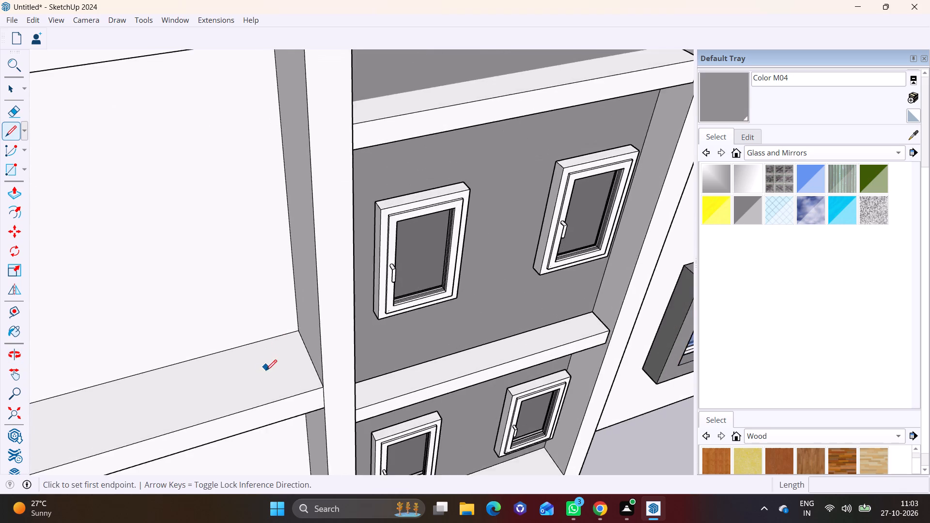
{"action": "scroll", "coordinate": [266, 370], "scroll_direction": "up", "scroll_amount": 2}
{"action": "left_click", "coordinate": [307, 404]}
{"action": "left_click", "coordinate": [279, 322]}
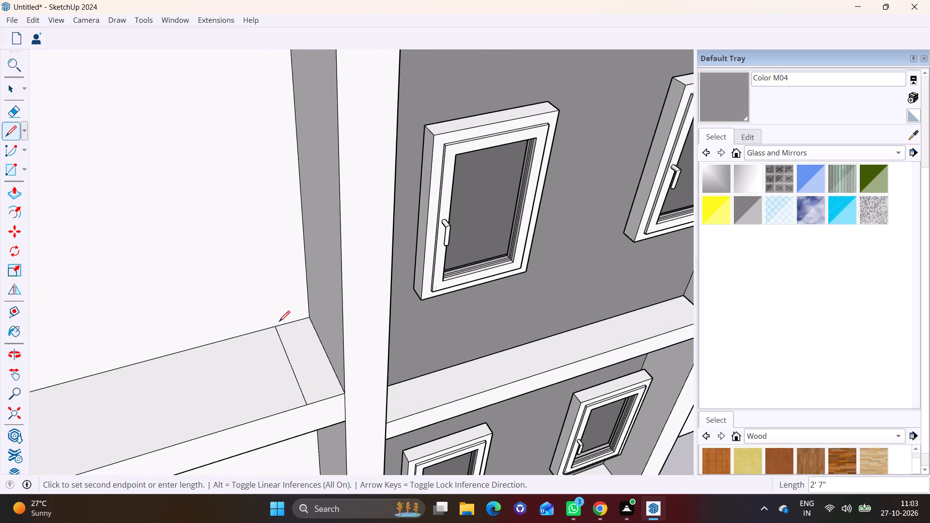
Extrude the narrow strip on the beam beside the window bay upward to the top edge of the second floor band.
{"action": "left_click", "coordinate": [6, 85]}
{"action": "left_click", "coordinate": [303, 352]}
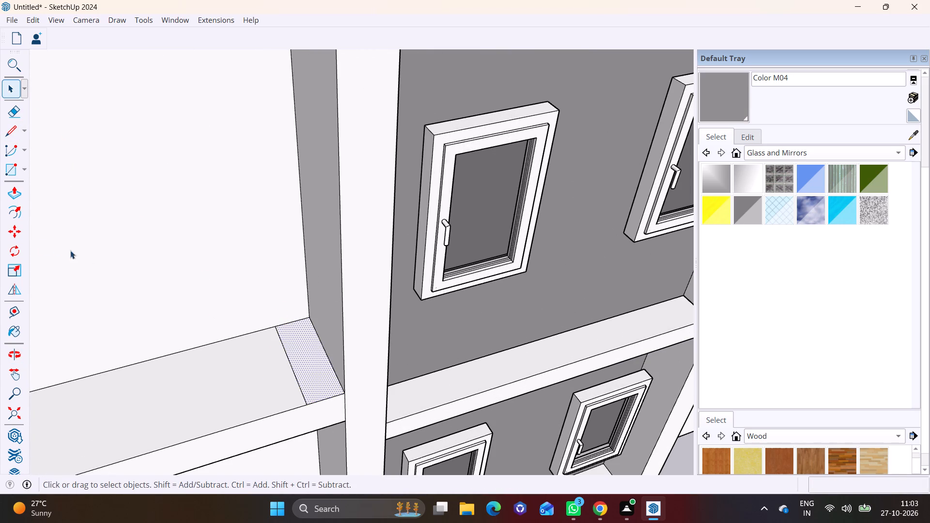
{"action": "left_click", "coordinate": [11, 191]}
{"action": "left_click_drag", "start_coordinate": [313, 378], "coordinate": [313, 369]}
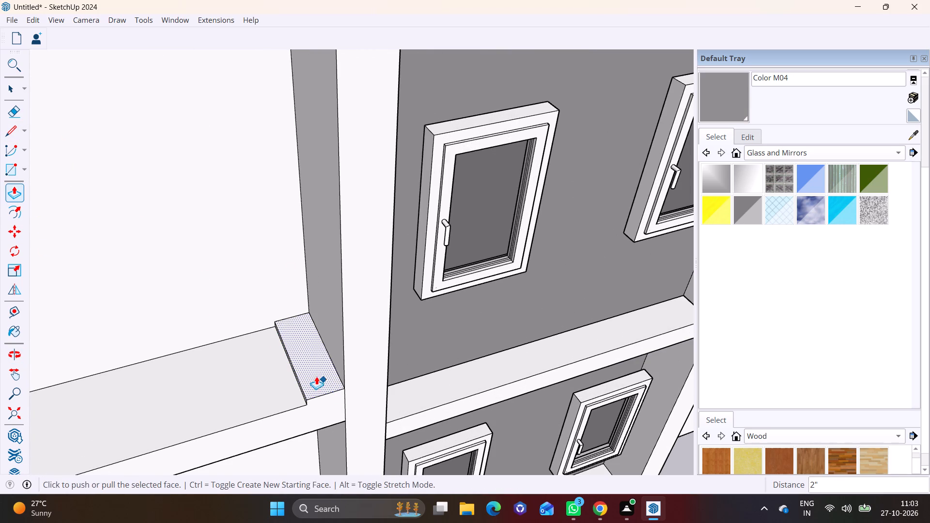
{"action": "left_click_drag", "start_coordinate": [316, 374], "coordinate": [316, 366]}
{"action": "left_click_drag", "start_coordinate": [303, 358], "coordinate": [268, 147]}
{"action": "scroll", "coordinate": [269, 151], "scroll_direction": "down", "scroll_amount": 5}
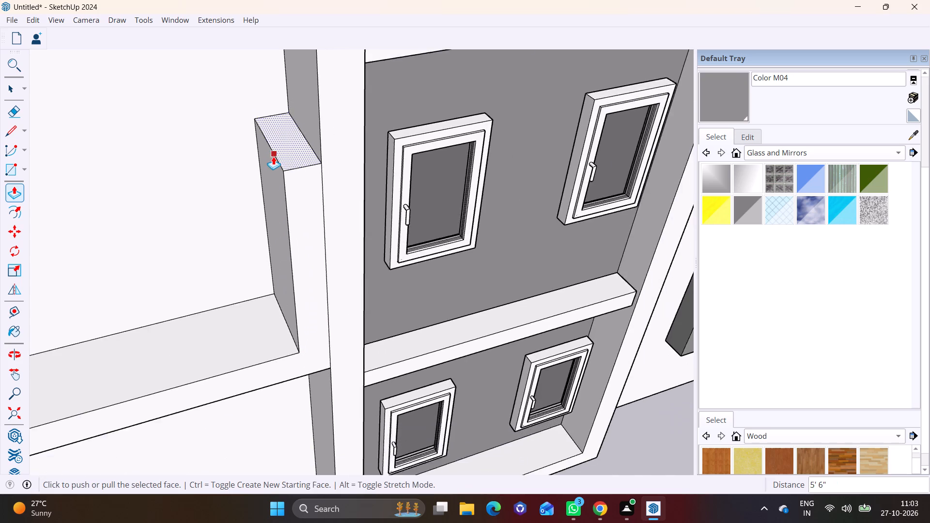
{"action": "scroll", "coordinate": [273, 156], "scroll_direction": "down", "scroll_amount": 2}
{"action": "middle_click_drag", "start_coordinate": [282, 143], "coordinate": [380, 380], "text": "shift"}
{"action": "left_click_drag", "start_coordinate": [394, 396], "coordinate": [369, 264]}
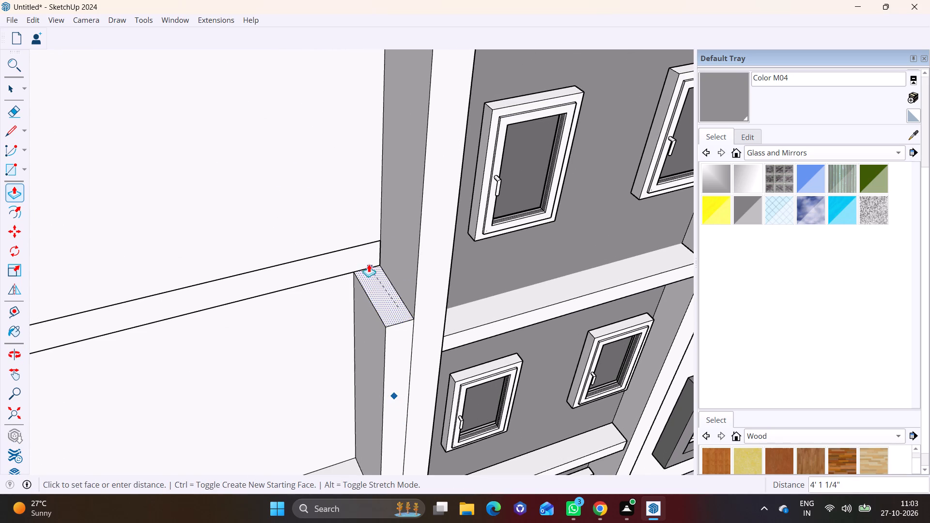
{"action": "left_click_drag", "start_coordinate": [369, 264], "coordinate": [368, 263]}
{"action": "left_click", "coordinate": [366, 287]}
{"action": "left_click", "coordinate": [334, 255]}
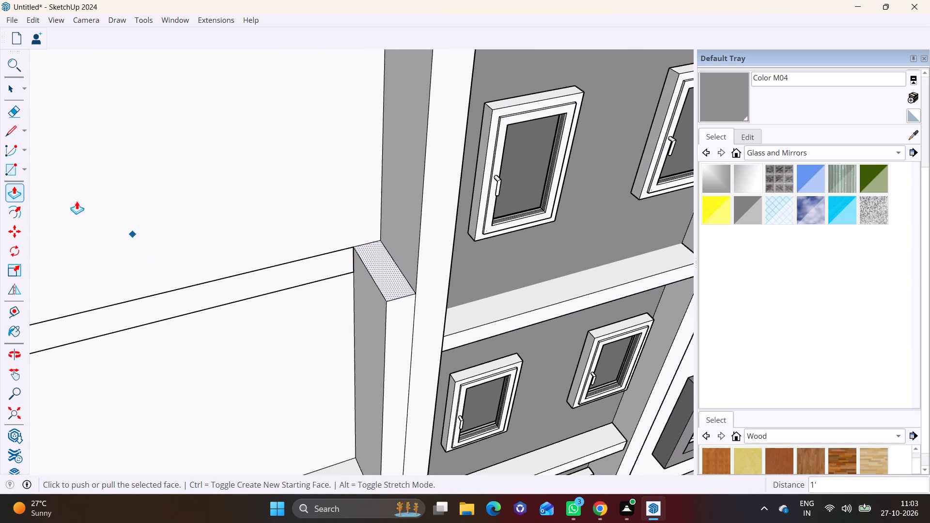
Draw a line about 2' 7" across the window-bay post's inner face, from the lower edge of the second floor band.
{"action": "left_click", "coordinate": [13, 131]}
{"action": "middle_click_drag", "start_coordinate": [390, 275], "coordinate": [477, 191]}
{"action": "scroll", "coordinate": [415, 225], "scroll_direction": "up", "scroll_amount": 6}
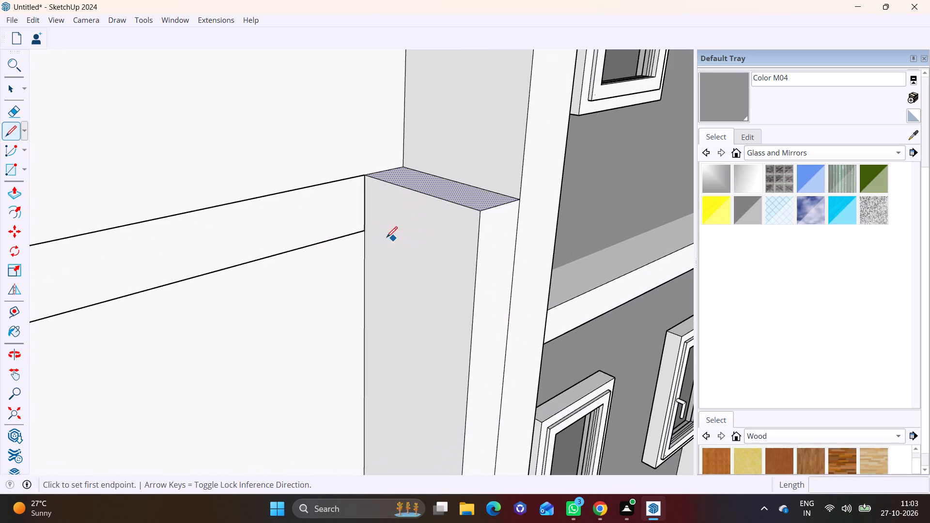
{"action": "left_click", "coordinate": [360, 231]}
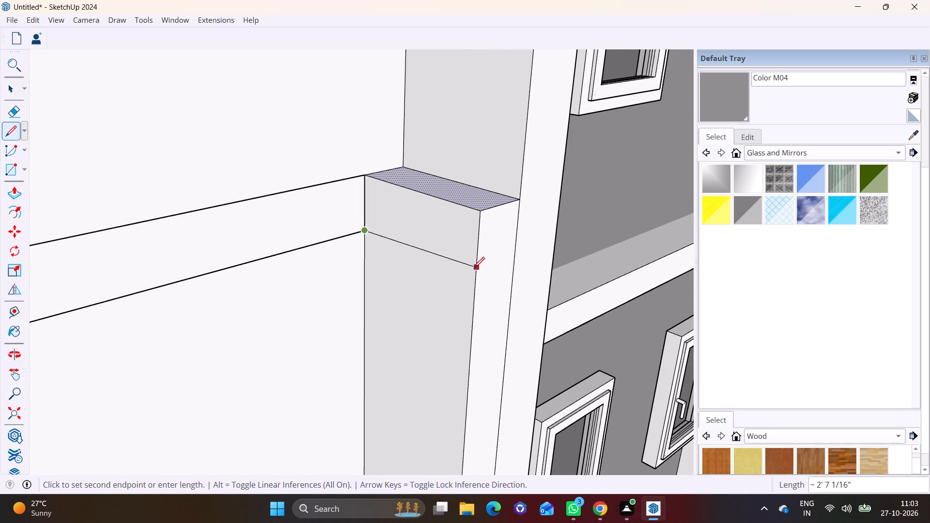
{"action": "left_click", "coordinate": [477, 275]}
Extrude the upper part of the post's inner face about 18' 3" along the second floor band to the wall corner.
{"action": "key", "text": "space"}
{"action": "left_click", "coordinate": [442, 238]}
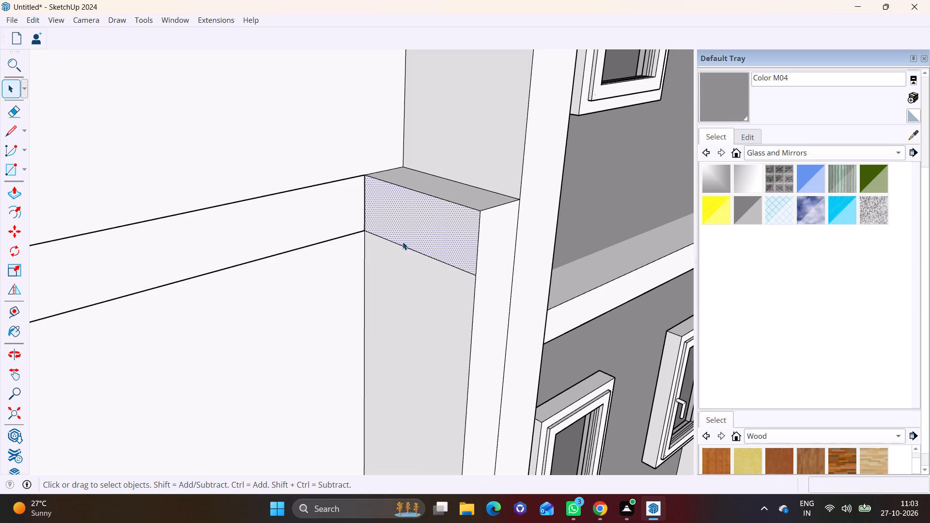
{"action": "left_click", "coordinate": [13, 195]}
{"action": "left_click", "coordinate": [410, 224]}
{"action": "scroll", "coordinate": [234, 258], "scroll_direction": "down", "scroll_amount": 8}
{"action": "middle_click_drag", "start_coordinate": [222, 287], "coordinate": [528, 212], "text": "shift"}
{"action": "scroll", "coordinate": [145, 300], "scroll_direction": "down", "scroll_amount": 7}
{"action": "middle_click_drag", "start_coordinate": [126, 318], "coordinate": [245, 284], "text": "shift"}
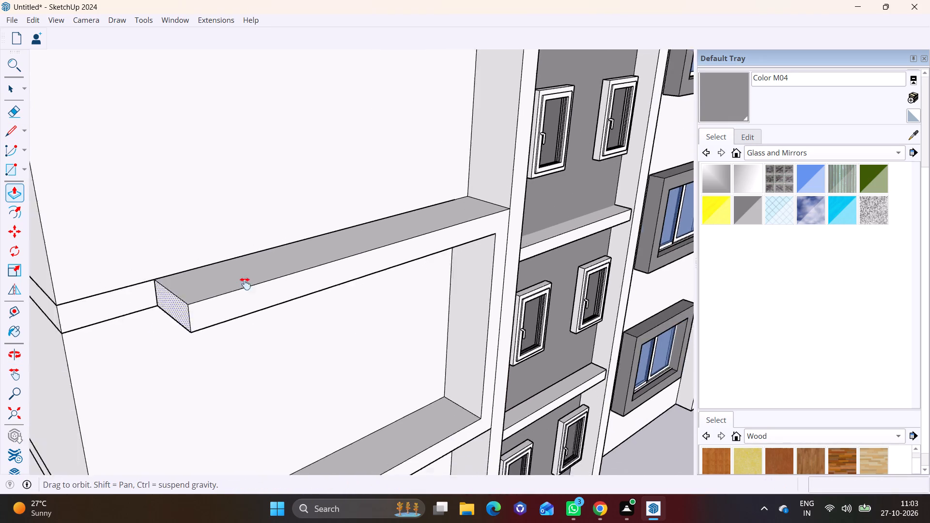
{"action": "middle_click_drag", "start_coordinate": [245, 284], "coordinate": [321, 270], "text": "shift"}
{"action": "left_click", "coordinate": [212, 211]}
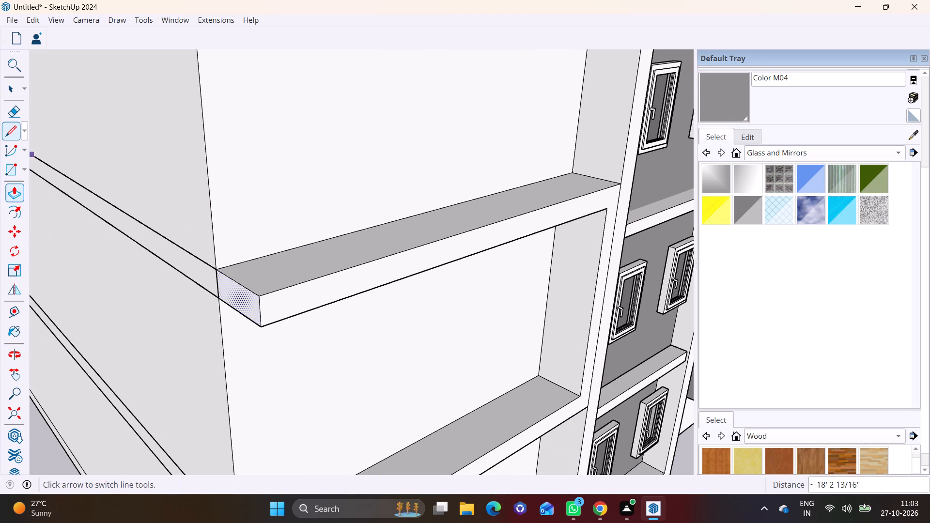
Draw a line about 2' 7" across the top of the second-band beam, close to its wall-corner end.
{"action": "left_click", "coordinate": [14, 126]}
{"action": "scroll", "coordinate": [276, 270], "scroll_direction": "up", "scroll_amount": 4}
{"action": "middle_click_drag", "start_coordinate": [197, 296], "coordinate": [169, 346]}
{"action": "middle_click_drag", "start_coordinate": [326, 275], "coordinate": [300, 316]}
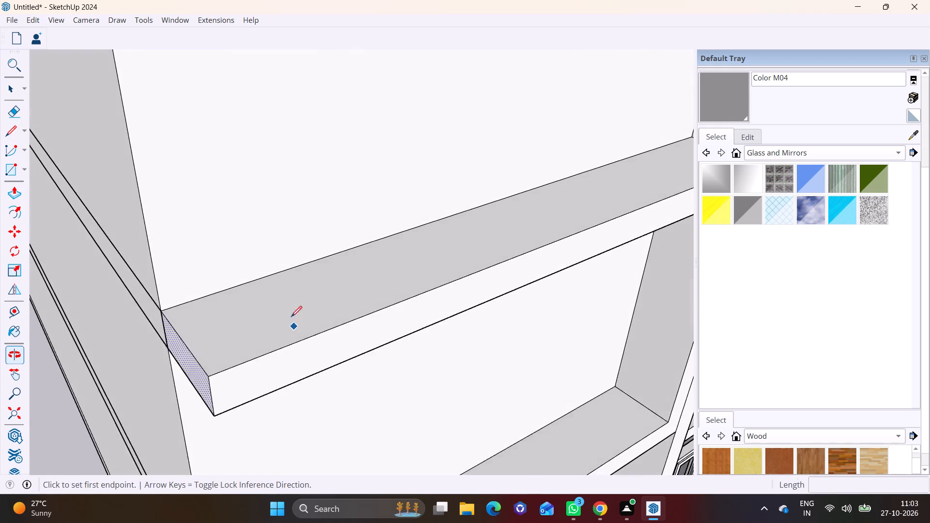
{"action": "scroll", "coordinate": [258, 318], "scroll_direction": "up", "scroll_amount": 3}
{"action": "left_click", "coordinate": [226, 383]}
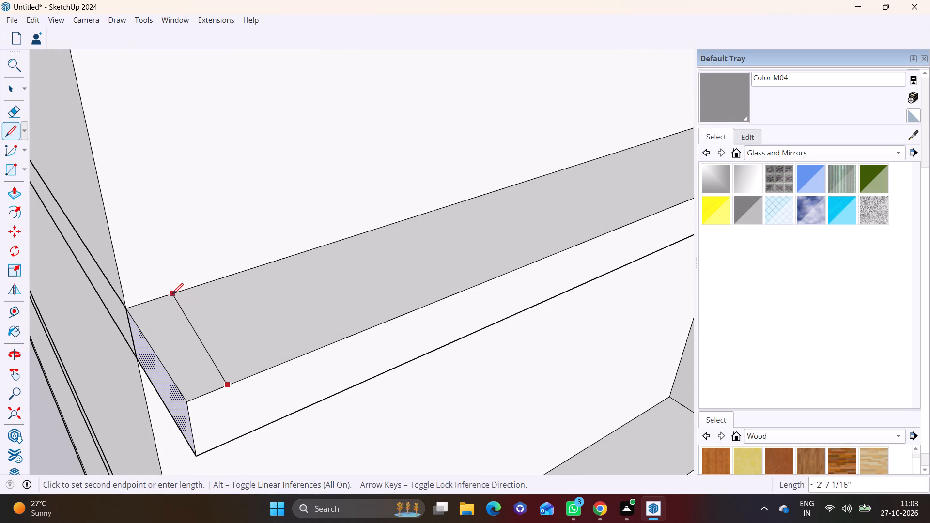
{"action": "left_click", "coordinate": [167, 294]}
Extrude the narrow strip at the beam's corner end upward 11' to the top edge of the third floor band.
{"action": "left_click", "coordinate": [12, 92]}
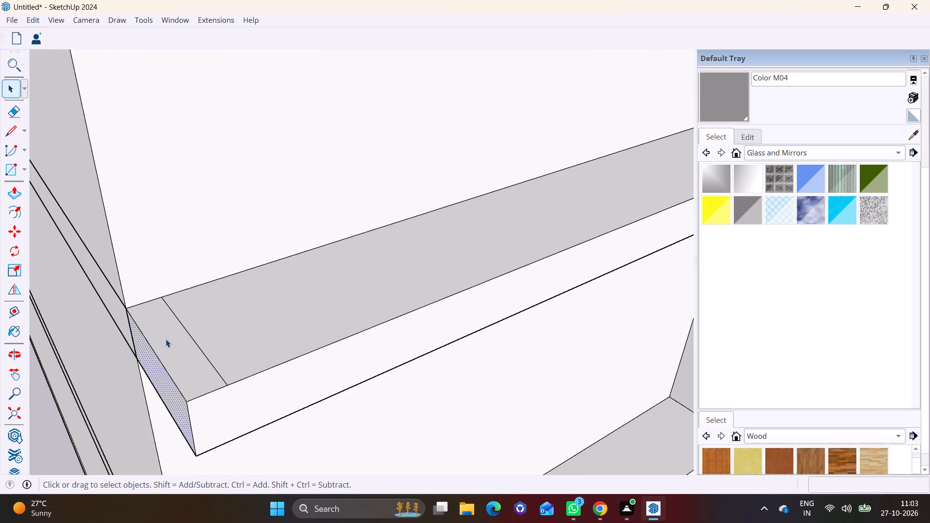
{"action": "left_click", "coordinate": [166, 339]}
{"action": "left_click", "coordinate": [12, 190]}
{"action": "left_click", "coordinate": [170, 338]}
{"action": "scroll", "coordinate": [185, 250], "scroll_direction": "down", "scroll_amount": 2}
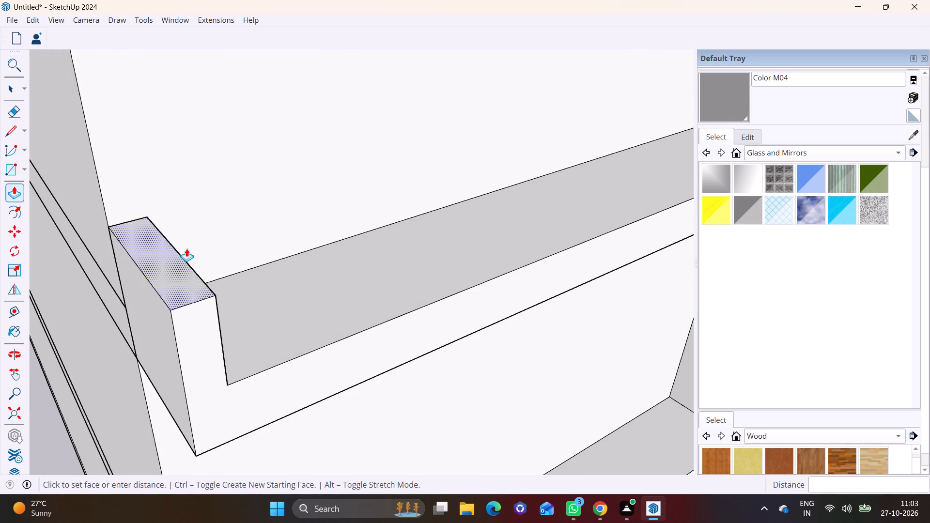
{"action": "scroll", "coordinate": [186, 248], "scroll_direction": "down", "scroll_amount": 12}
{"action": "scroll", "coordinate": [281, 192], "scroll_direction": "up", "scroll_amount": 1}
{"action": "middle_click_drag", "start_coordinate": [273, 209], "coordinate": [227, 426], "text": "shift"}
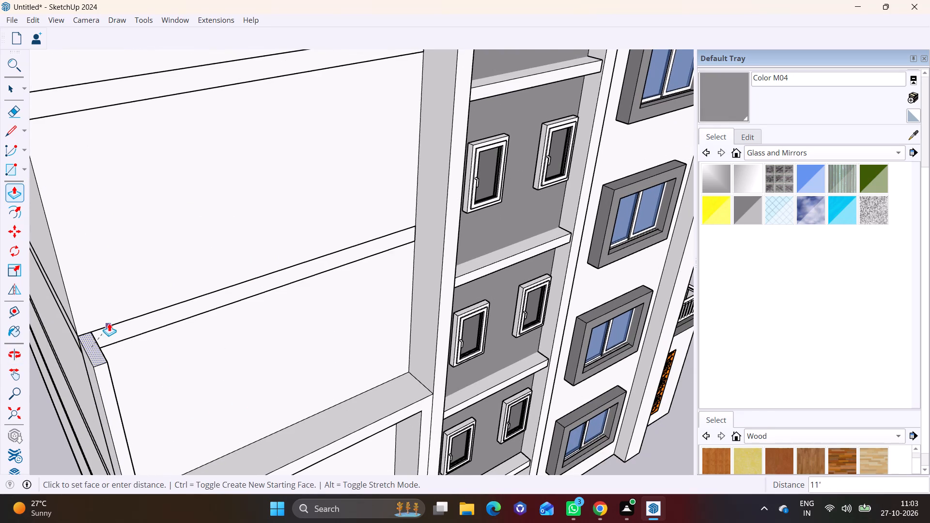
{"action": "left_click", "coordinate": [113, 323]}
Draw a 2' 7" line across the corner post's inner face, level with the third floor band's lower edge.
{"action": "middle_click_drag", "start_coordinate": [270, 414], "coordinate": [127, 310]}
{"action": "middle_click_drag", "start_coordinate": [170, 283], "coordinate": [549, 480], "text": "shift"}
{"action": "scroll", "coordinate": [549, 480], "scroll_direction": "down", "scroll_amount": 1, "text": "shift"}
{"action": "middle_click_drag", "start_coordinate": [502, 425], "coordinate": [403, 412]}
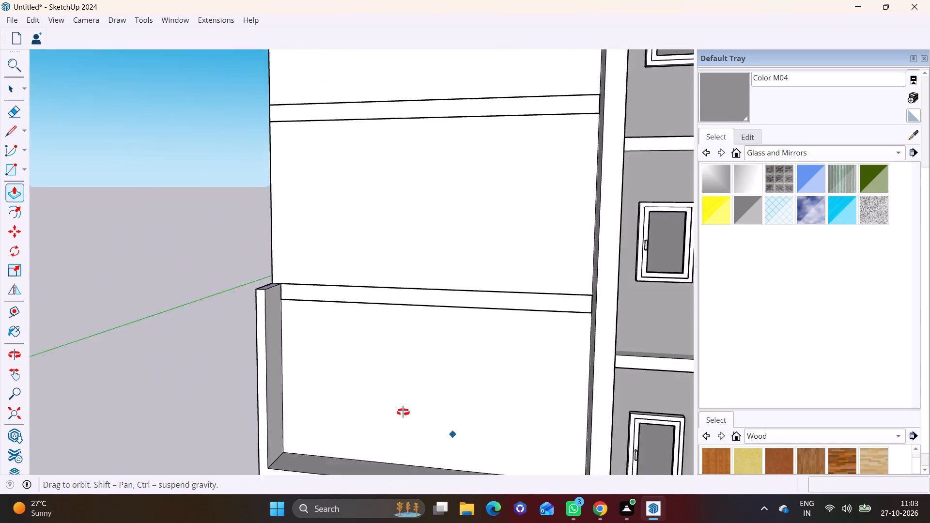
{"action": "middle_click_drag", "start_coordinate": [403, 412], "coordinate": [259, 376]}
{"action": "scroll", "coordinate": [208, 258], "scroll_direction": "up", "scroll_amount": 7}
{"action": "left_click", "coordinate": [2, 130]}
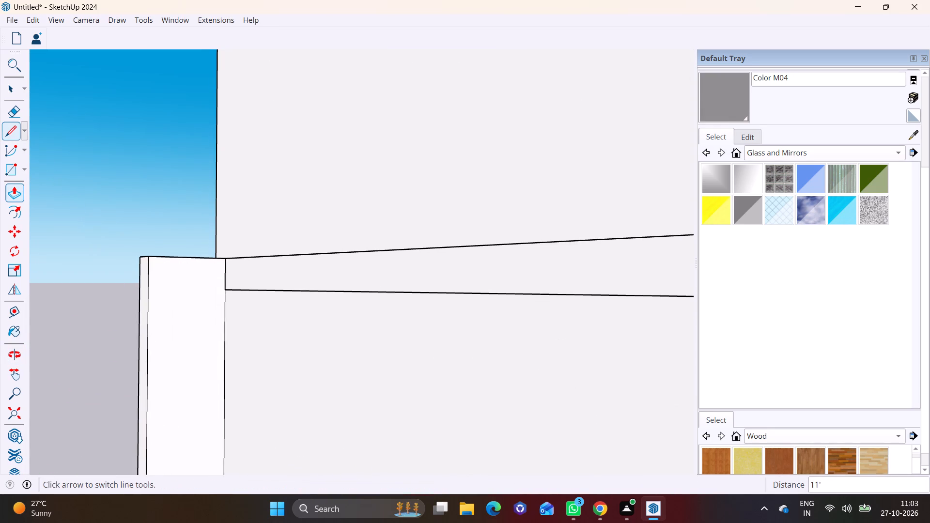
{"action": "left_click", "coordinate": [225, 289]}
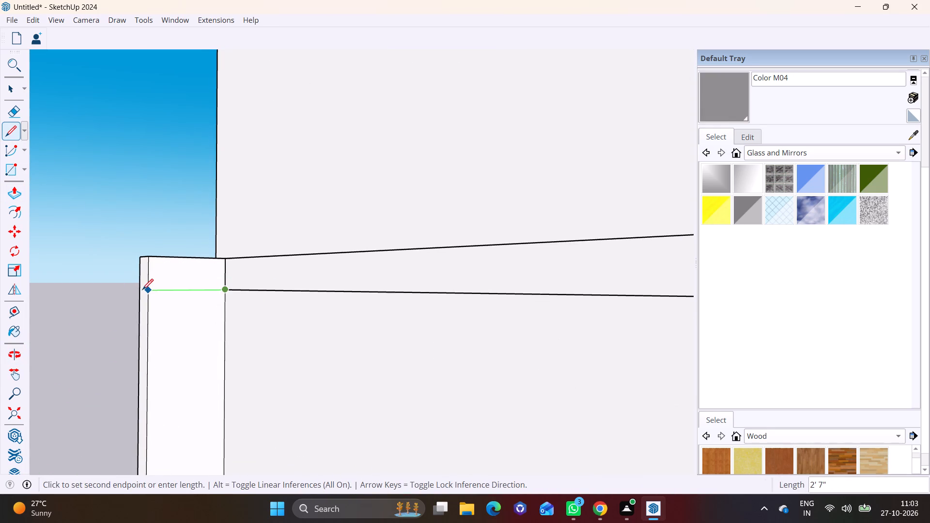
{"action": "left_click", "coordinate": [142, 290]}
Extrude the upper part of the corner post's inner face about 18' 6" along the third floor band to the window bay.
{"action": "left_click", "coordinate": [7, 92]}
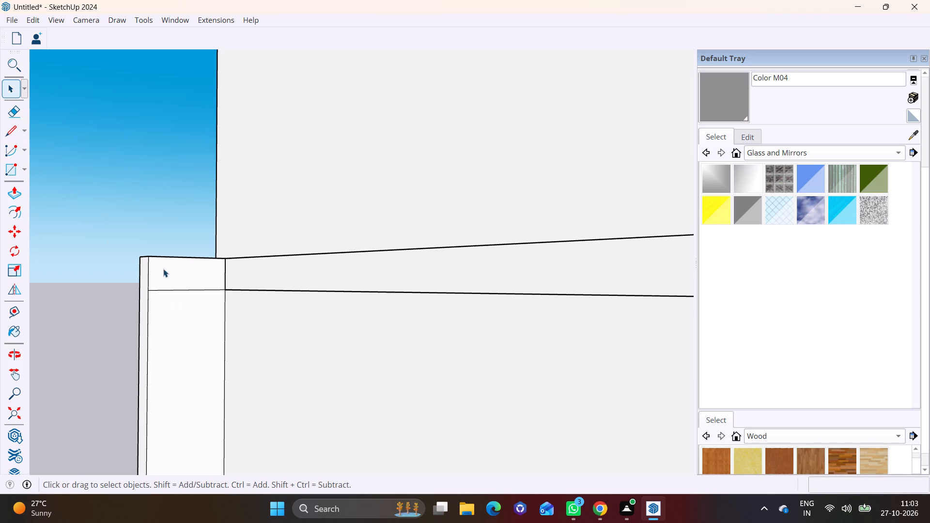
{"action": "left_click", "coordinate": [170, 272]}
{"action": "left_click", "coordinate": [11, 193]}
{"action": "left_click", "coordinate": [199, 270]}
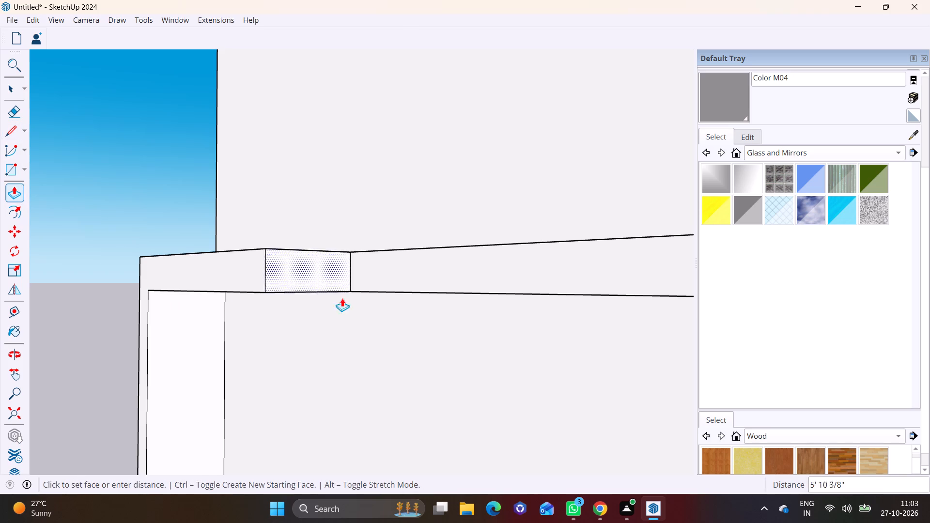
{"action": "scroll", "coordinate": [464, 333], "scroll_direction": "down", "scroll_amount": 7}
{"action": "middle_click_drag", "start_coordinate": [468, 338], "coordinate": [329, 315], "text": "shift"}
{"action": "middle_click_drag", "start_coordinate": [370, 345], "coordinate": [689, 404]}
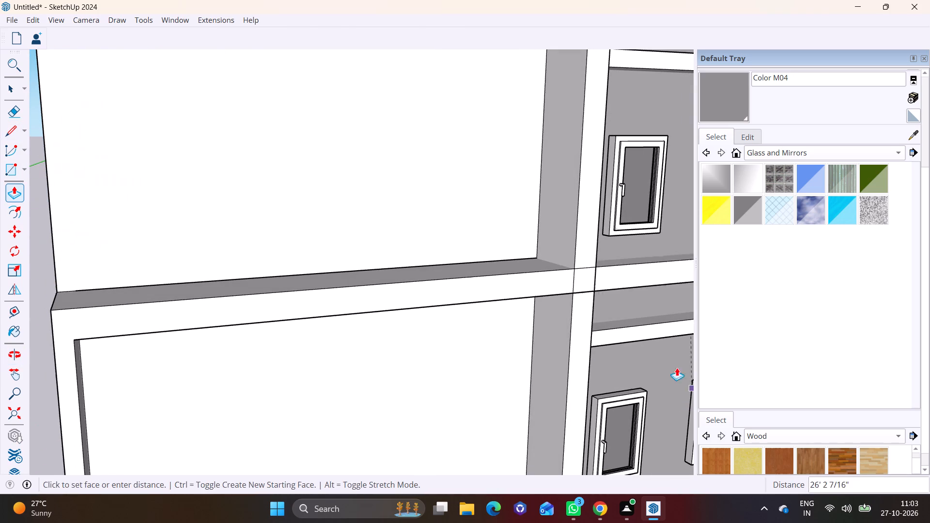
{"action": "left_click", "coordinate": [549, 283]}
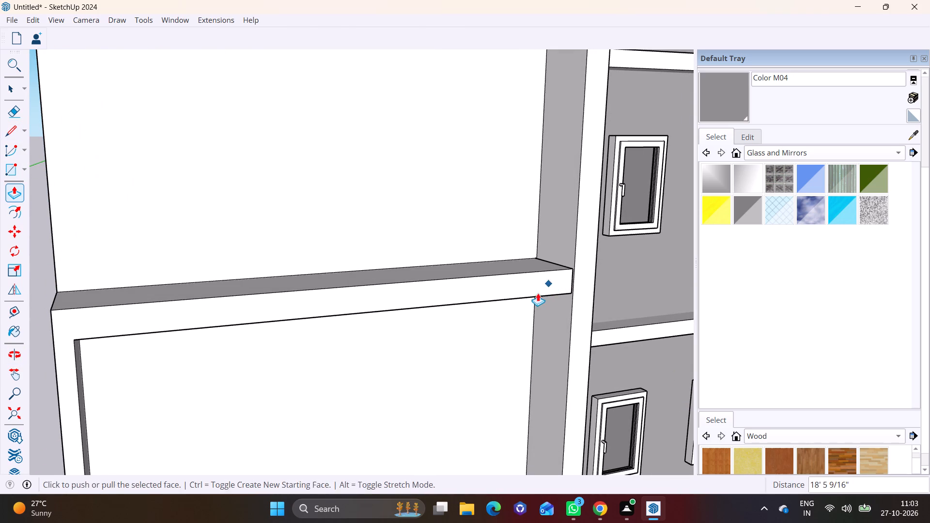
Draw a 2' 7" line across the top of the third-band beam, close to the window bay's side face.
{"action": "middle_click_drag", "start_coordinate": [418, 297], "coordinate": [374, 423]}
{"action": "left_click", "coordinate": [10, 133]}
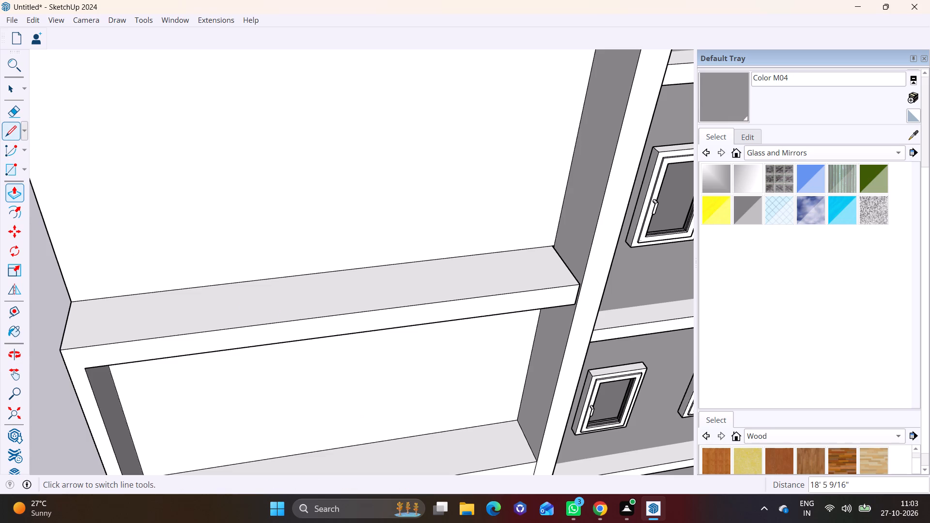
{"action": "scroll", "coordinate": [621, 308], "scroll_direction": "up", "scroll_amount": 8}
{"action": "middle_click_drag", "start_coordinate": [552, 301], "coordinate": [540, 386], "text": "shift"}
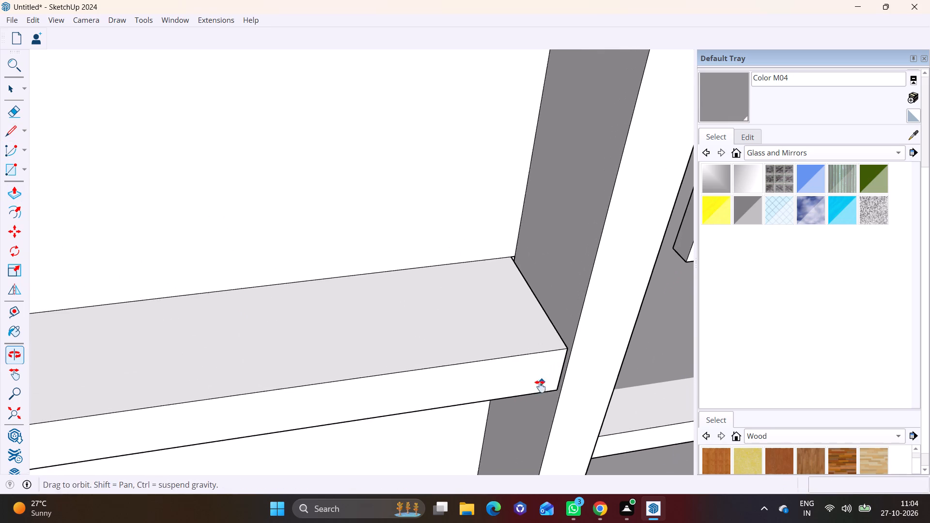
{"action": "middle_click_drag", "start_coordinate": [540, 386], "coordinate": [540, 388], "text": "shift"}
{"action": "left_click", "coordinate": [475, 265]}
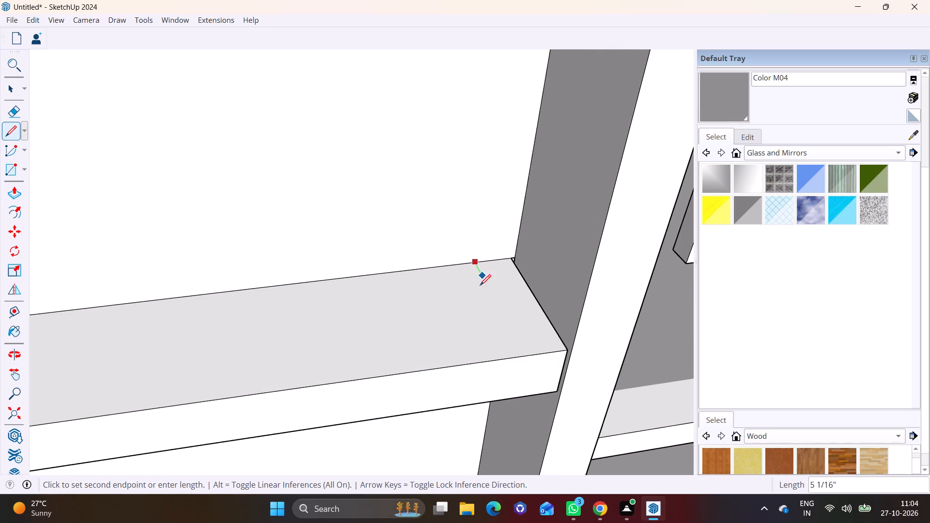
{"action": "left_click", "coordinate": [523, 357]}
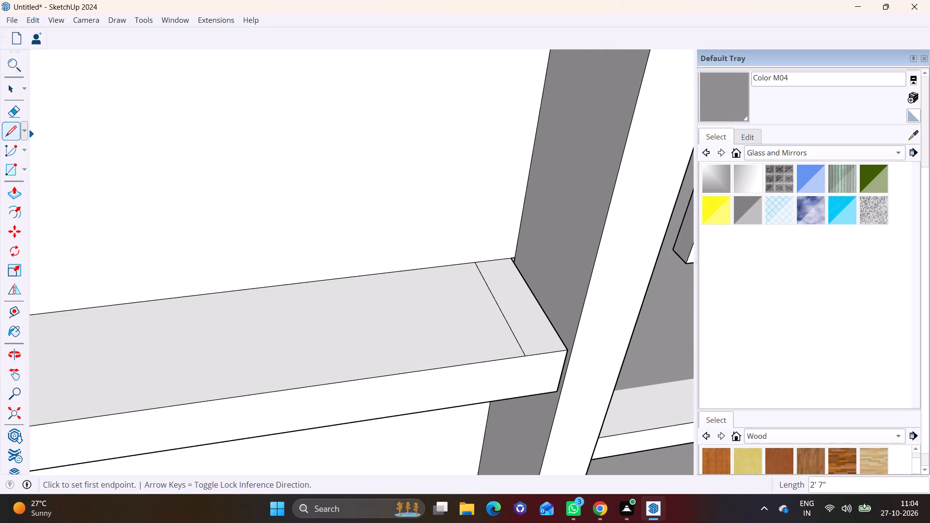
Extrude the narrow strip beside the window bay upward 11' to the top edge of the fourth floor band.
{"action": "left_click", "coordinate": [5, 92]}
{"action": "left_click", "coordinate": [542, 325]}
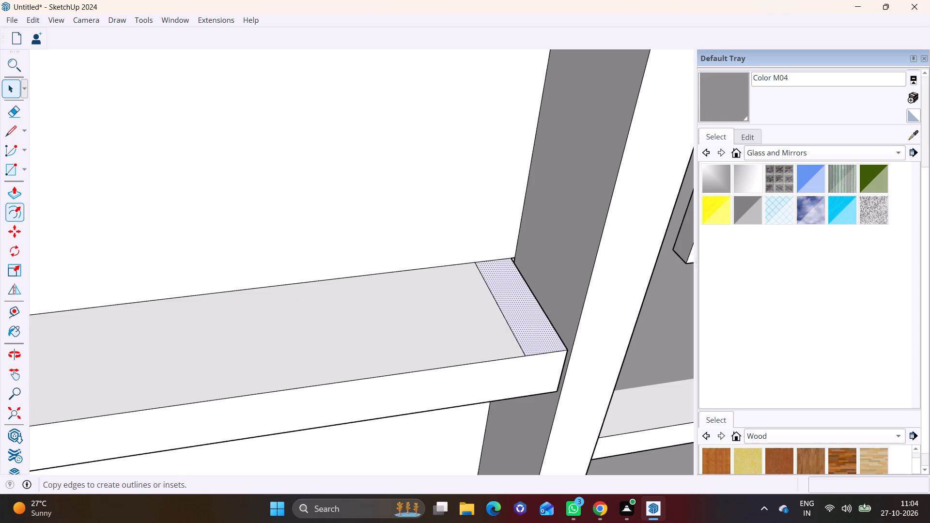
{"action": "left_click", "coordinate": [7, 199]}
{"action": "left_click", "coordinate": [546, 335]}
{"action": "scroll", "coordinate": [522, 228], "scroll_direction": "down", "scroll_amount": 4}
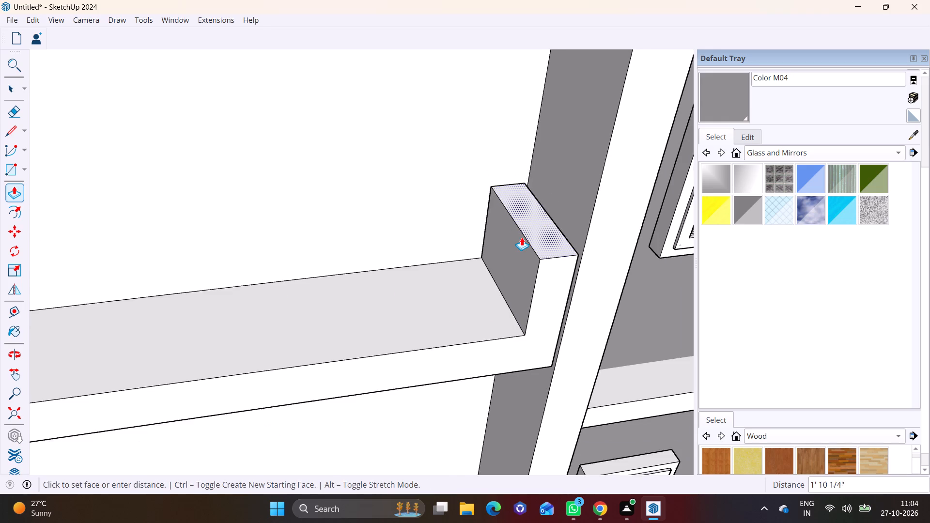
{"action": "scroll", "coordinate": [522, 237], "scroll_direction": "down", "scroll_amount": 7}
{"action": "middle_click_drag", "start_coordinate": [524, 238], "coordinate": [547, 438]}
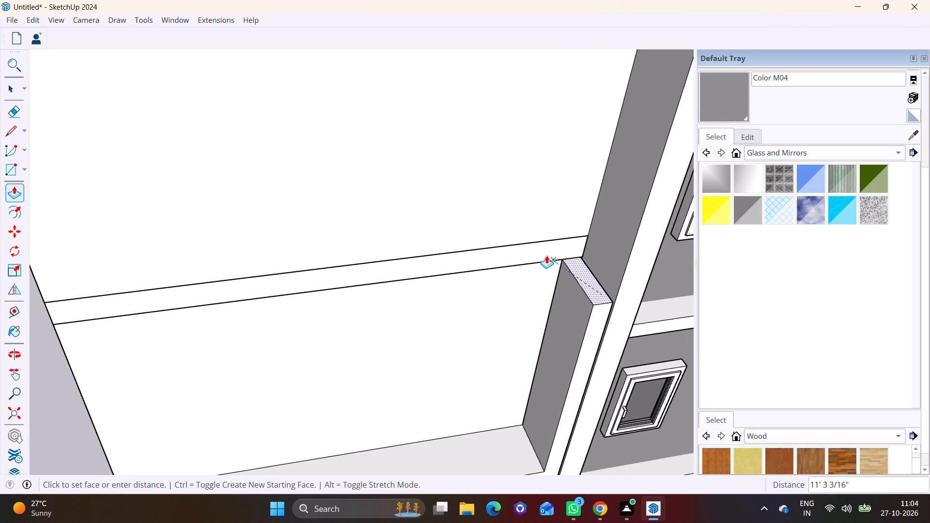
{"action": "left_click", "coordinate": [512, 245]}
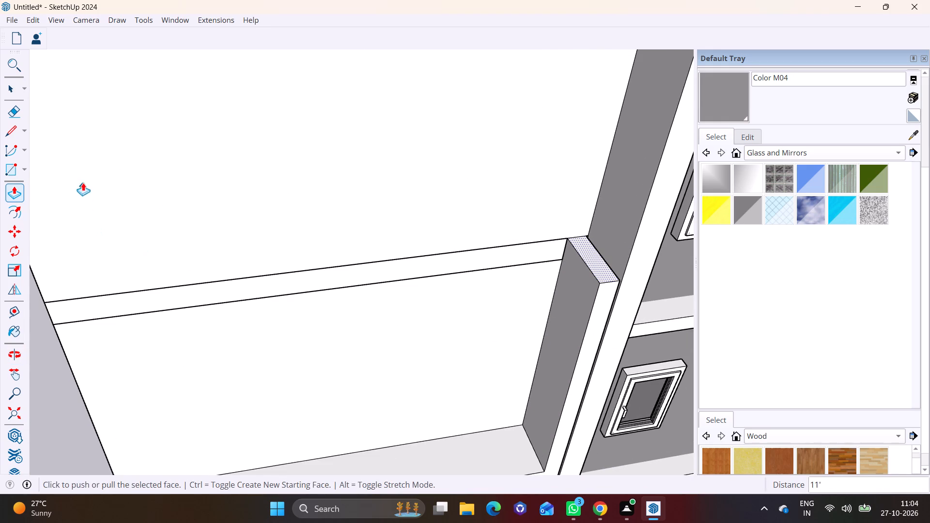
Draw a line about 2' 7" across the new post's inner face, from the lower edge of the fourth floor band.
{"action": "left_click", "coordinate": [9, 137]}
{"action": "middle_click_drag", "start_coordinate": [603, 289], "coordinate": [737, 252]}
{"action": "scroll", "coordinate": [505, 228], "scroll_direction": "up", "scroll_amount": 9}
{"action": "middle_click_drag", "start_coordinate": [598, 260], "coordinate": [535, 311], "text": "shift"}
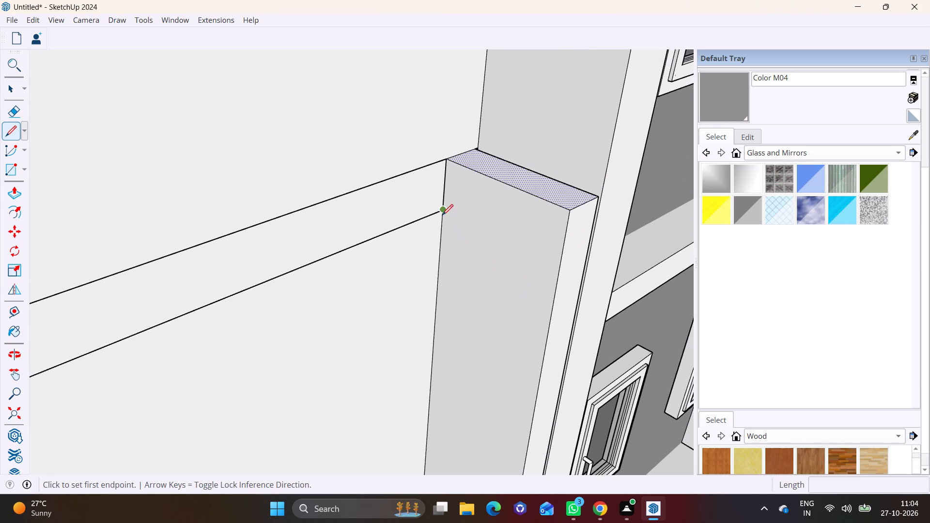
{"action": "left_click", "coordinate": [442, 214]}
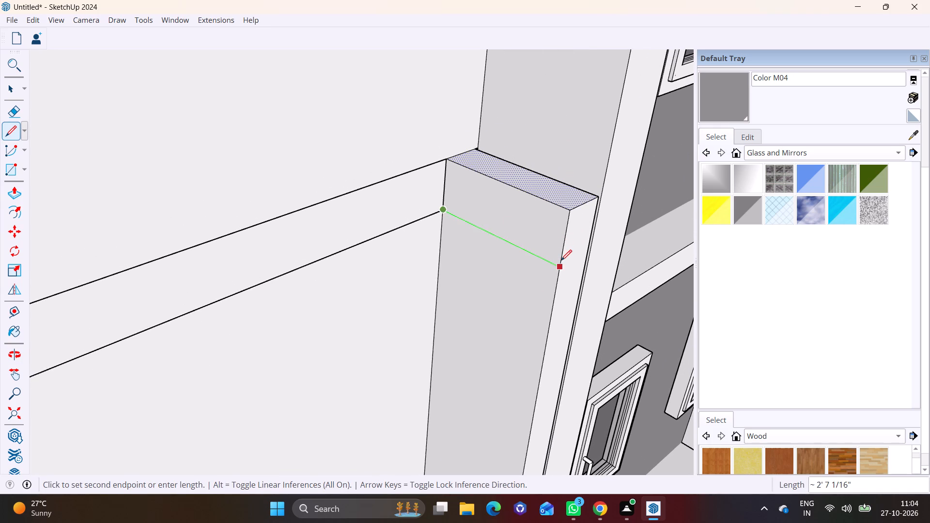
{"action": "left_click", "coordinate": [561, 261]}
Extrude the upper part of the post's inner face along the fourth floor band, flush with the wall corner.
{"action": "left_click", "coordinate": [12, 90]}
{"action": "left_click", "coordinate": [497, 202]}
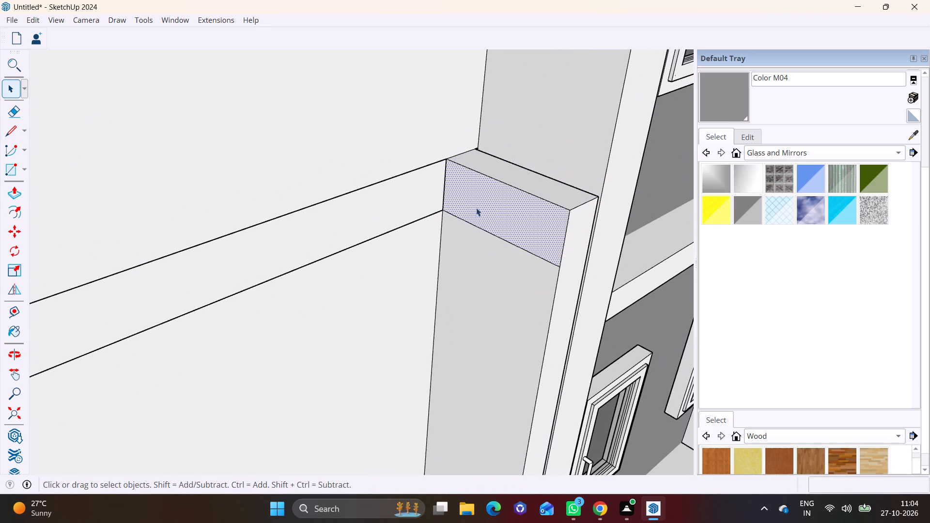
{"action": "left_click", "coordinate": [15, 194]}
{"action": "left_click", "coordinate": [518, 229]}
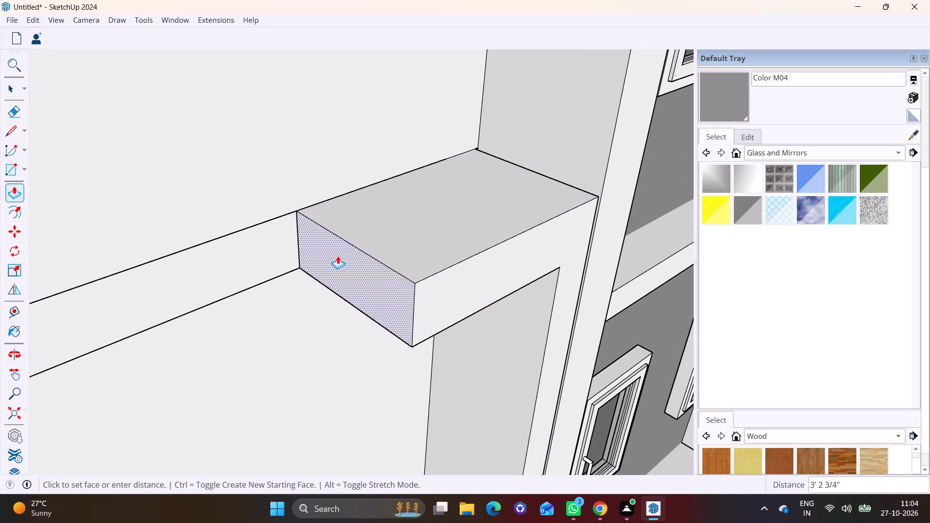
{"action": "scroll", "coordinate": [331, 269], "scroll_direction": "down", "scroll_amount": 11}
{"action": "middle_click_drag", "start_coordinate": [295, 349], "coordinate": [668, 283]}
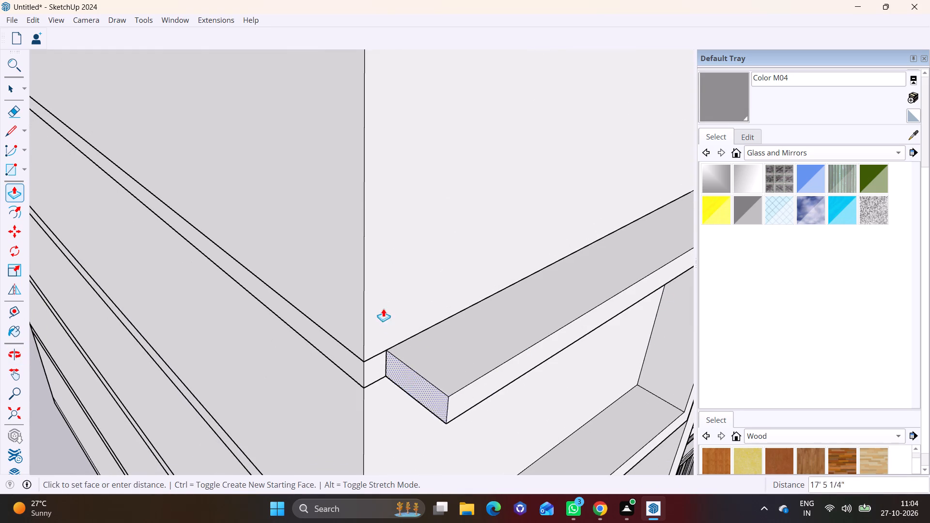
{"action": "left_click", "coordinate": [358, 292]}
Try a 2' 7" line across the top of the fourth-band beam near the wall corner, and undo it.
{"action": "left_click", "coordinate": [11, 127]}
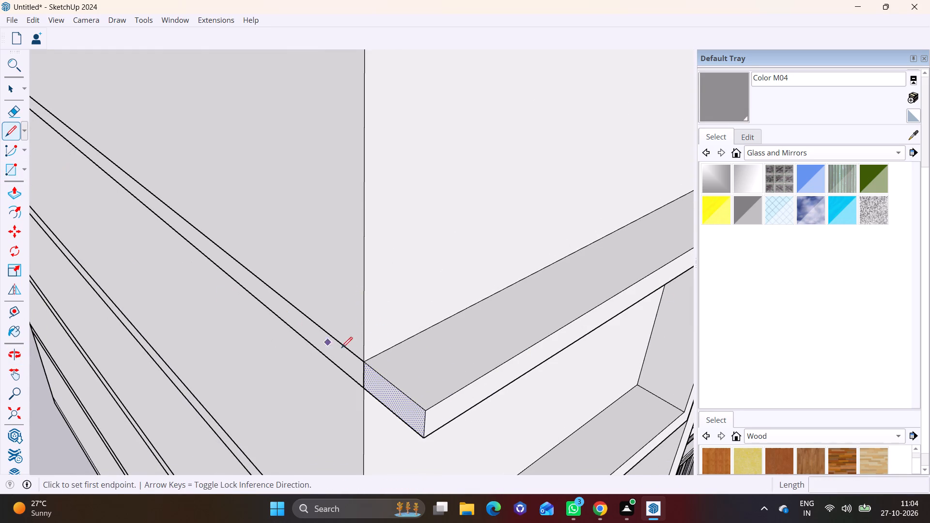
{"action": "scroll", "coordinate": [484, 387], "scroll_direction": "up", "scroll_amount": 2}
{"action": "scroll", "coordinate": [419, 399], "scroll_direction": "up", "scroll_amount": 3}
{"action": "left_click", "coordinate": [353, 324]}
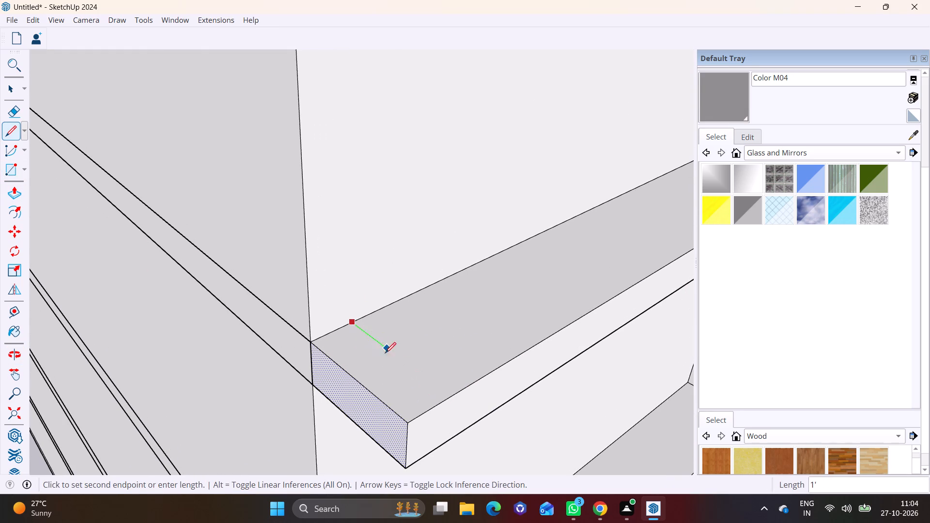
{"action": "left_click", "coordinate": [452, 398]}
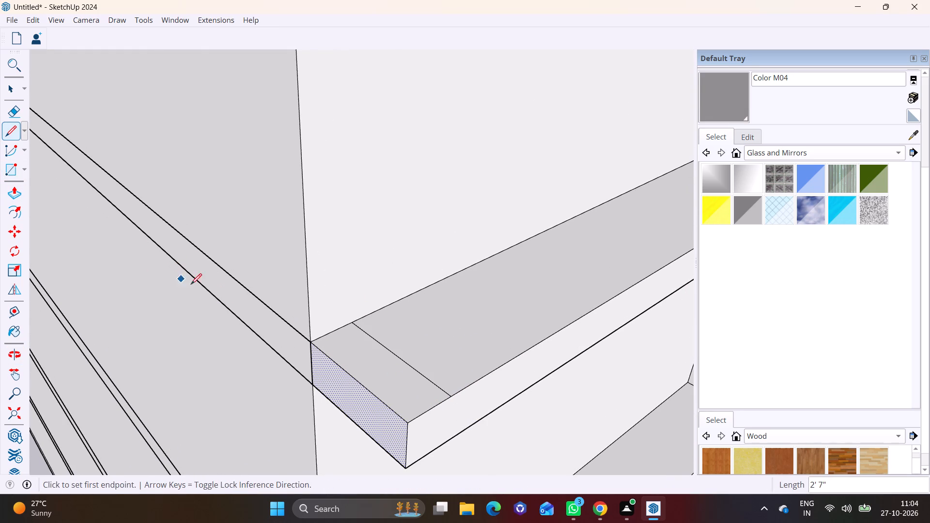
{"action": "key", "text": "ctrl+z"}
Draw a 2' 7" line across the top of the fourth-band beam, a short distance in from the wall-corner end.
{"action": "left_click", "coordinate": [355, 320]}
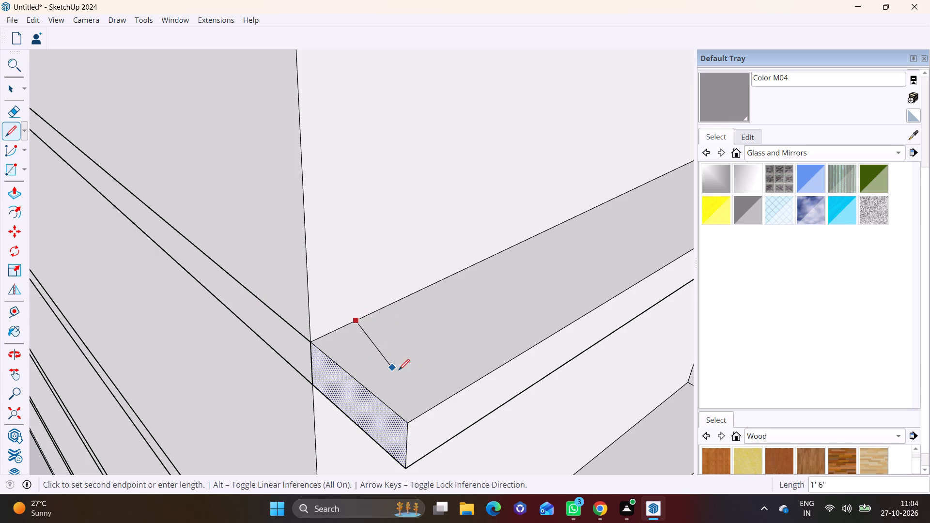
{"action": "left_click", "coordinate": [449, 397]}
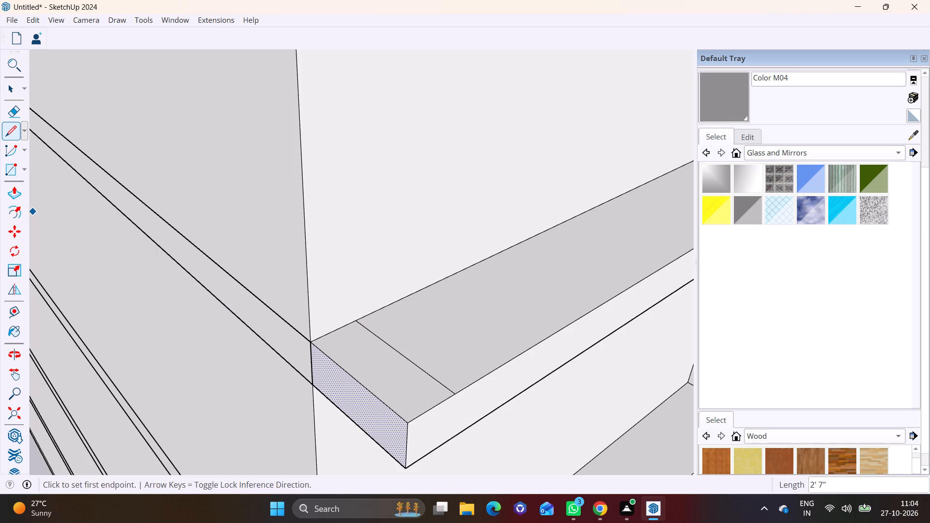
Extrude the narrow strip at the fourth-band beam's wall-corner end upward as a post, up to the fifth floor band's top edge.
{"action": "left_click", "coordinate": [7, 92]}
{"action": "left_click", "coordinate": [356, 363]}
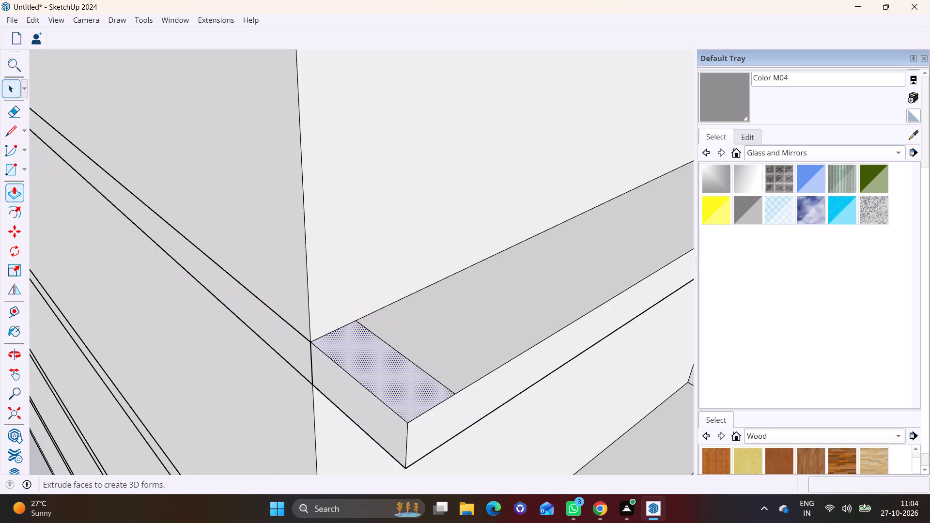
{"action": "left_click", "coordinate": [9, 186]}
{"action": "left_click_drag", "start_coordinate": [387, 358], "coordinate": [387, 353]}
{"action": "left_click", "coordinate": [374, 370]}
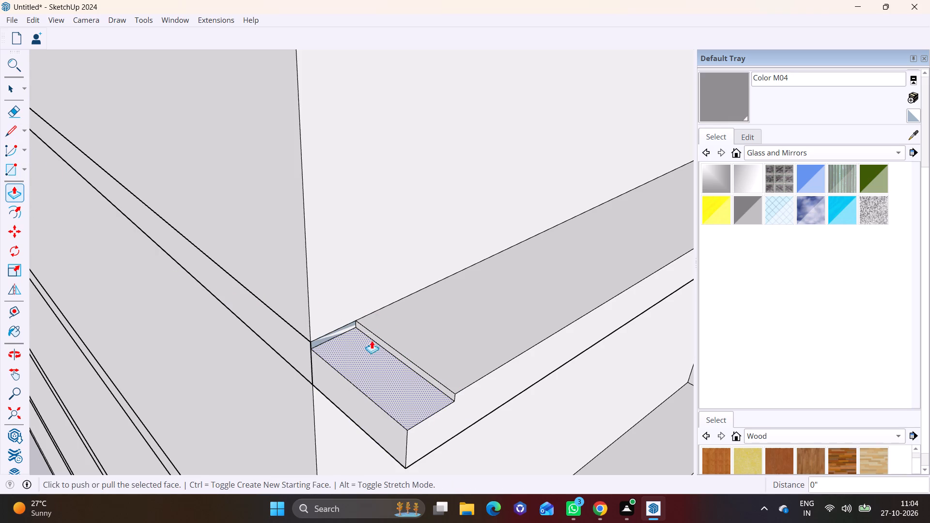
{"action": "left_click_drag", "start_coordinate": [368, 363], "coordinate": [363, 359]}
{"action": "left_click_drag", "start_coordinate": [378, 378], "coordinate": [333, 202]}
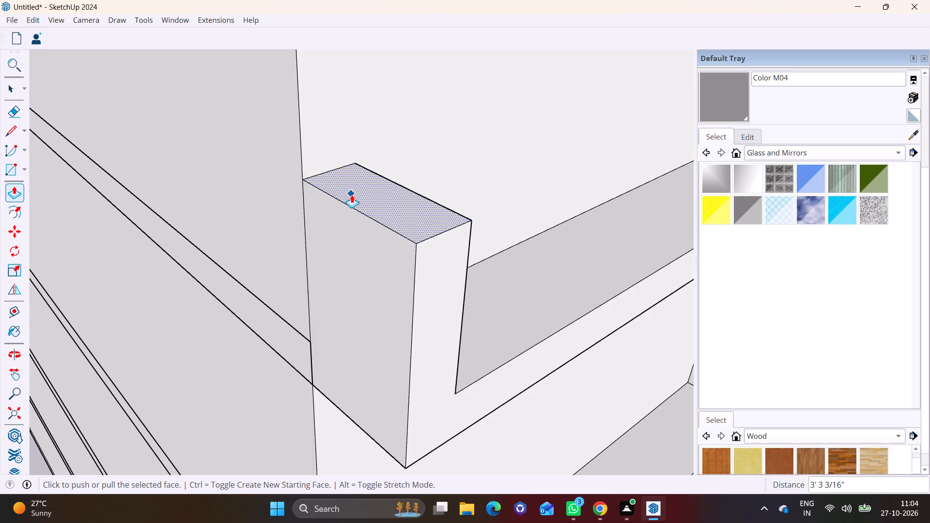
{"action": "scroll", "coordinate": [352, 195], "scroll_direction": "down", "scroll_amount": 11}
{"action": "middle_click_drag", "start_coordinate": [425, 250], "coordinate": [351, 396]}
{"action": "left_click_drag", "start_coordinate": [314, 367], "coordinate": [314, 366]}
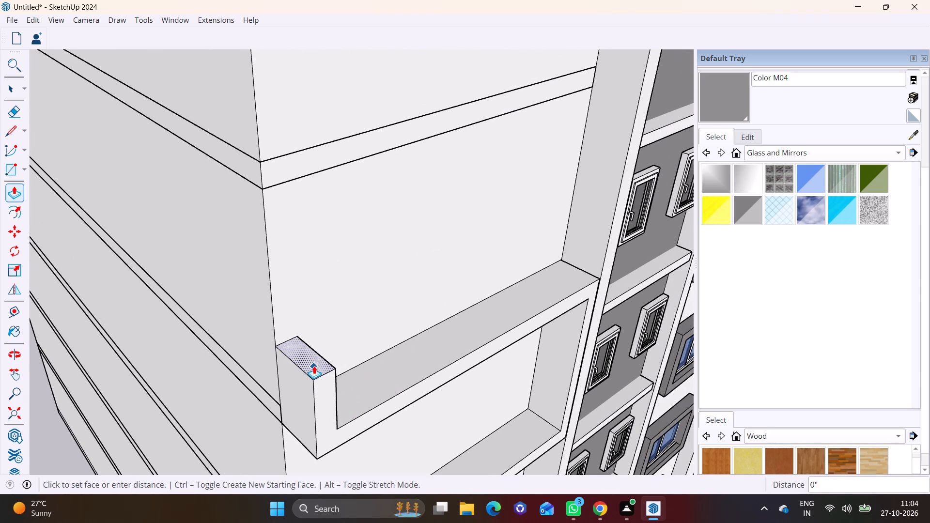
{"action": "left_click_drag", "start_coordinate": [314, 366], "coordinate": [323, 340]}
{"action": "left_click_drag", "start_coordinate": [294, 336], "coordinate": [276, 190]}
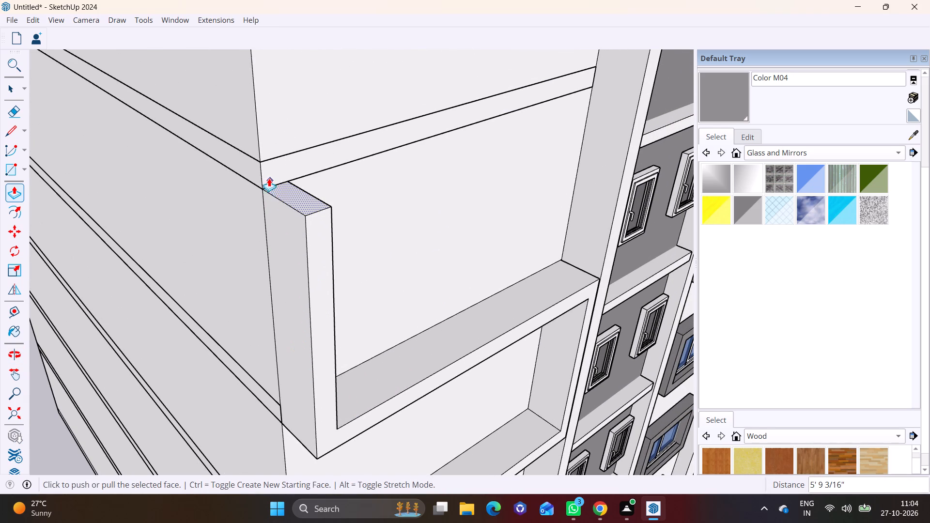
{"action": "left_click", "coordinate": [294, 196]}
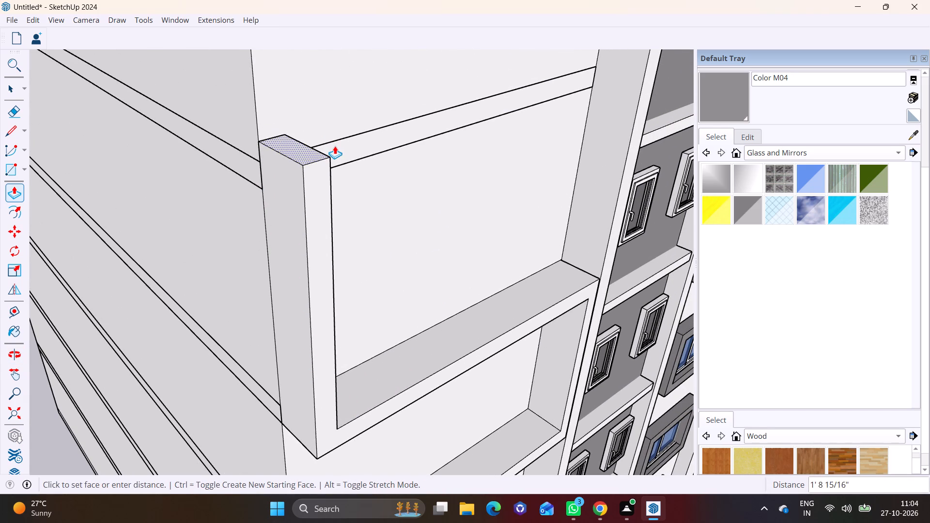
{"action": "left_click", "coordinate": [338, 140]}
Draw a 2' 7" line across the new corner post's inner face, from the lower edge of the fifth floor band.
{"action": "middle_click_drag", "start_coordinate": [472, 233], "coordinate": [252, 140]}
{"action": "scroll", "coordinate": [275, 147], "scroll_direction": "down", "scroll_amount": 2}
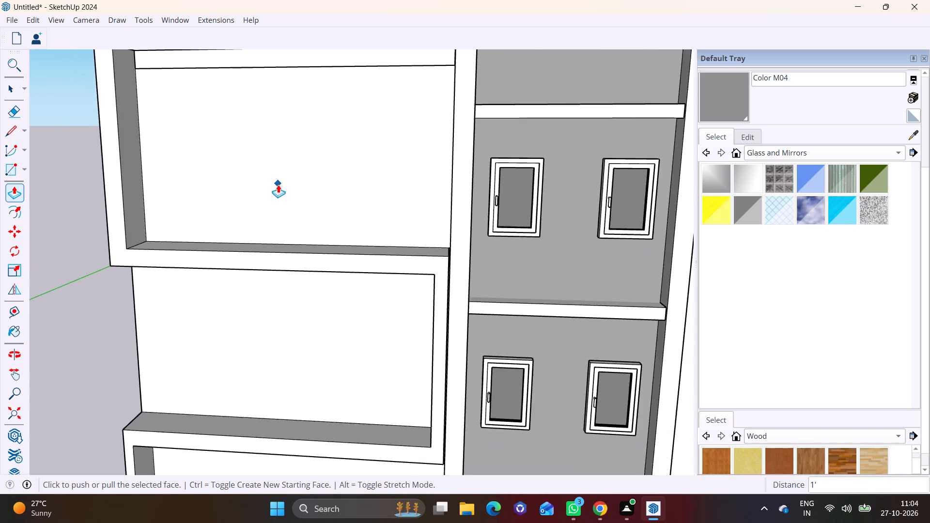
{"action": "scroll", "coordinate": [278, 185], "scroll_direction": "down", "scroll_amount": 3}
{"action": "middle_click_drag", "start_coordinate": [279, 200], "coordinate": [268, 358]}
{"action": "scroll", "coordinate": [131, 242], "scroll_direction": "up", "scroll_amount": 7}
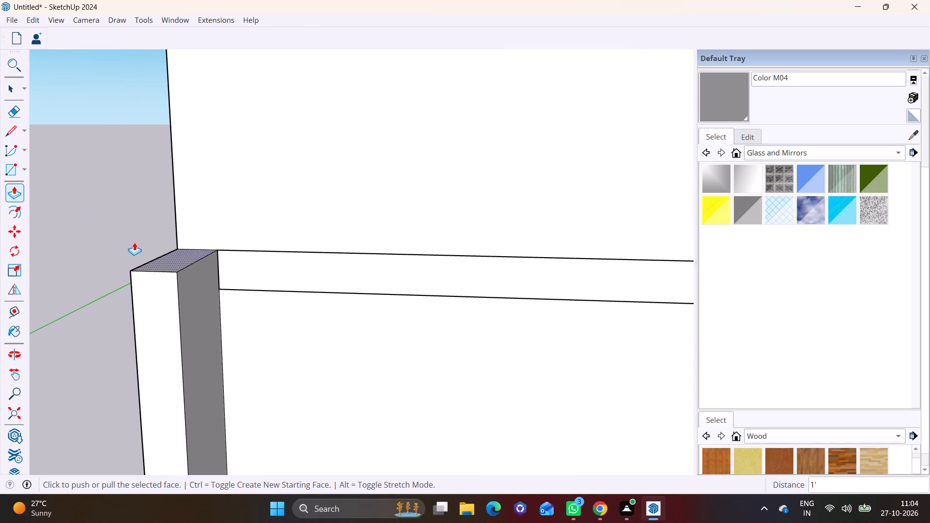
{"action": "left_click", "coordinate": [13, 127]}
{"action": "scroll", "coordinate": [254, 317], "scroll_direction": "up", "scroll_amount": 7}
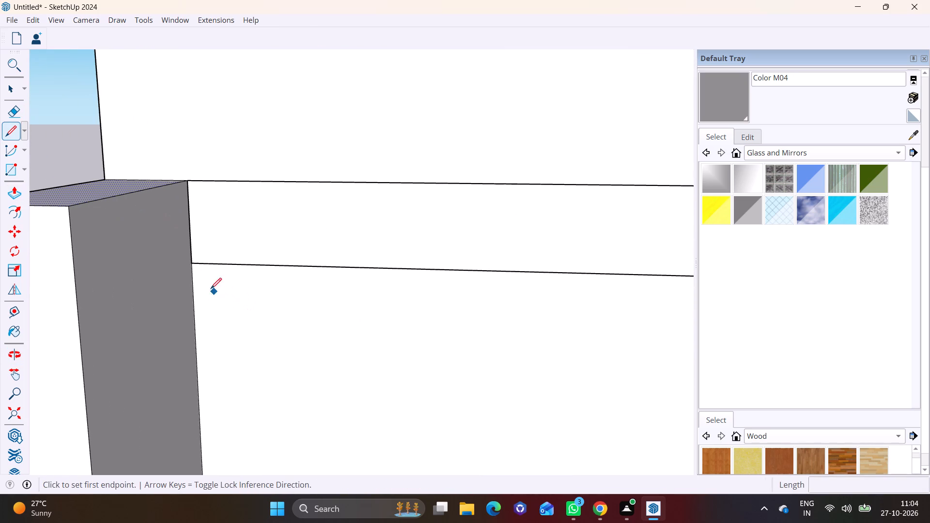
{"action": "left_click", "coordinate": [195, 265]}
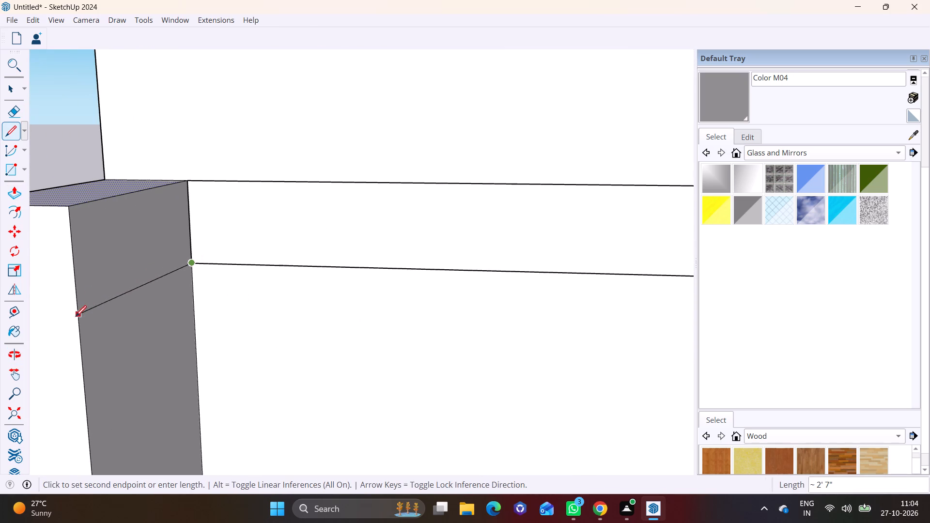
{"action": "left_click", "coordinate": [76, 324]}
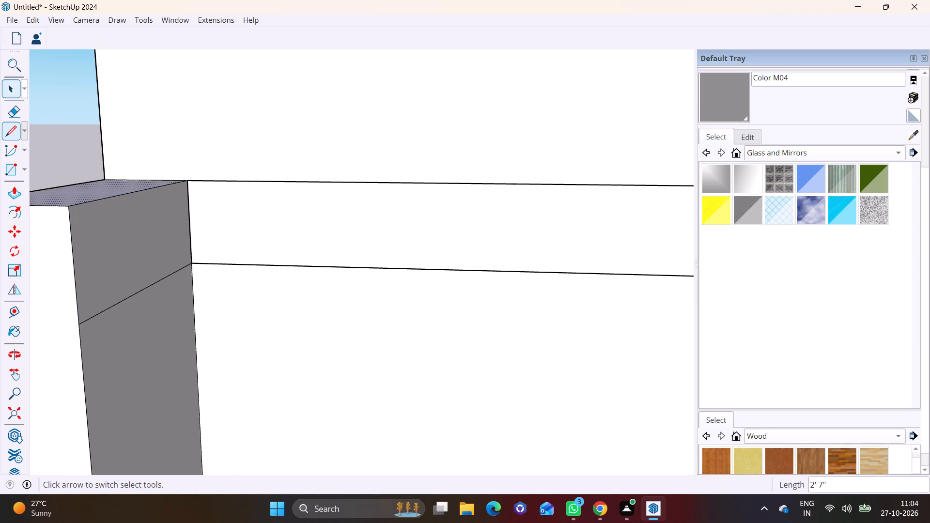
Extrude the upper part of the corner post's inner face about 18' 1" along the fifth floor band to the window bay frame.
{"action": "left_click", "coordinate": [7, 92]}
{"action": "left_click", "coordinate": [127, 253]}
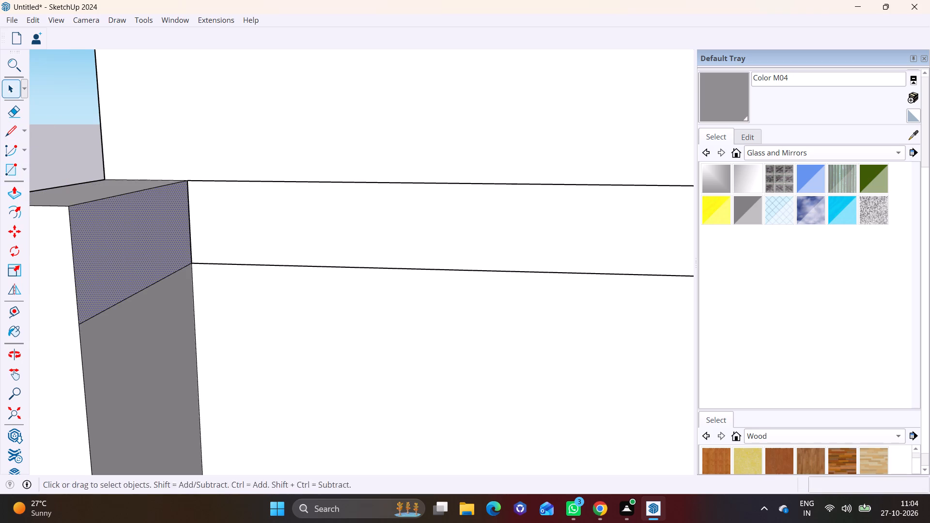
{"action": "left_click", "coordinate": [14, 196]}
{"action": "left_click", "coordinate": [109, 226]}
{"action": "scroll", "coordinate": [496, 281], "scroll_direction": "down", "scroll_amount": 12}
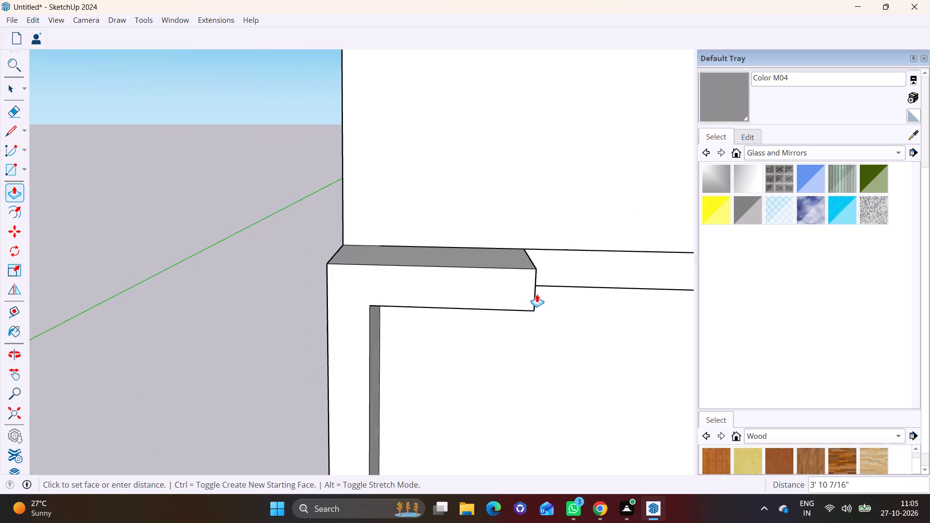
{"action": "middle_click_drag", "start_coordinate": [516, 287], "coordinate": [69, 248], "text": "shift"}
{"action": "scroll", "coordinate": [613, 319], "scroll_direction": "down", "scroll_amount": 1}
{"action": "middle_click_drag", "start_coordinate": [613, 319], "coordinate": [374, 352], "text": "shift"}
{"action": "middle_click_drag", "start_coordinate": [424, 345], "coordinate": [499, 354]}
{"action": "left_click", "coordinate": [451, 328]}
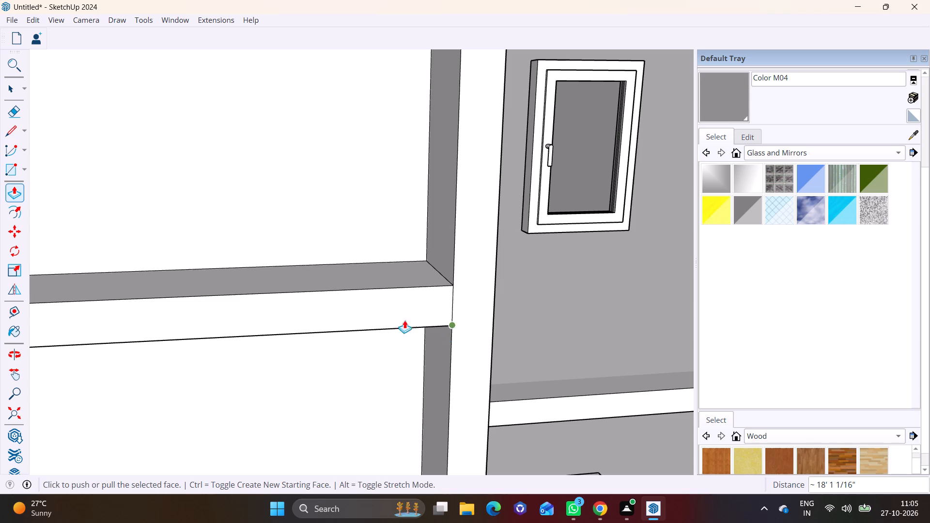
Draw a line across the top of the fifth-band beam, a short distance in from the window bay frame.
{"action": "left_click", "coordinate": [14, 133]}
{"action": "middle_click_drag", "start_coordinate": [511, 322], "coordinate": [490, 409]}
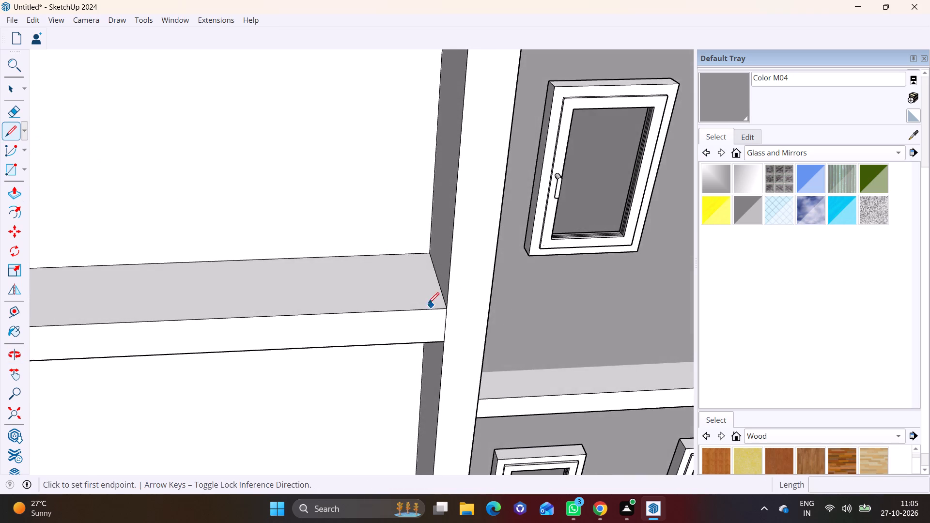
{"action": "scroll", "coordinate": [426, 303], "scroll_direction": "up", "scroll_amount": 7}
{"action": "left_click", "coordinate": [389, 215]}
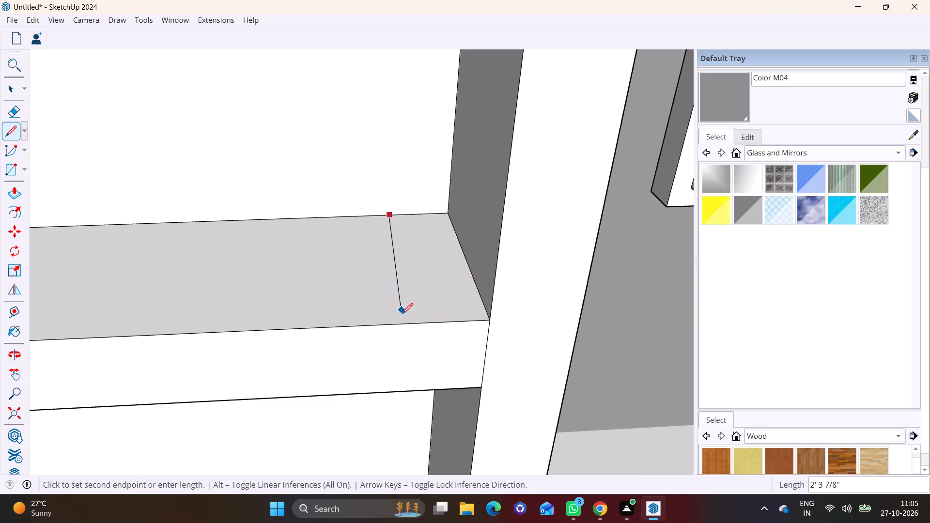
{"action": "left_click", "coordinate": [418, 322]}
Extrude the narrow strip beside the window bay frame upward as a post, flush with the roof's top edge.
{"action": "left_click", "coordinate": [14, 89]}
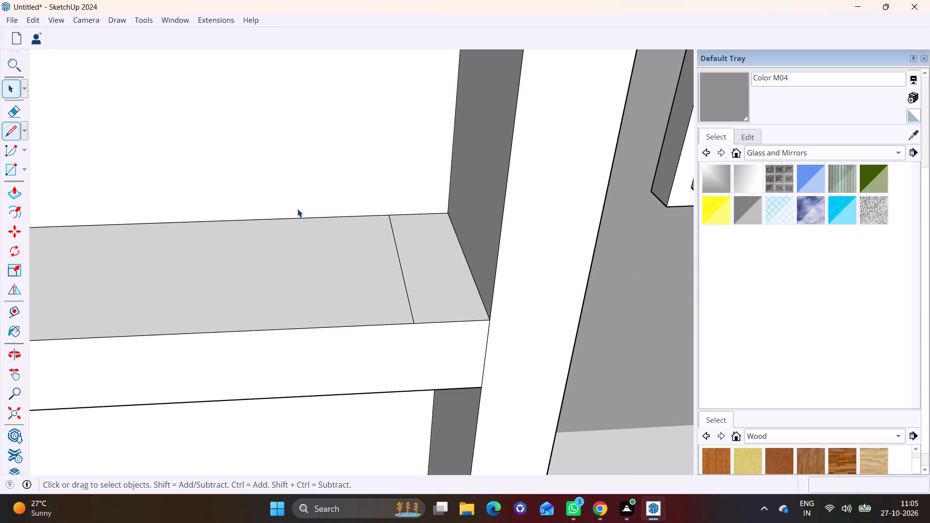
{"action": "left_click", "coordinate": [459, 273]}
{"action": "left_click", "coordinate": [13, 191]}
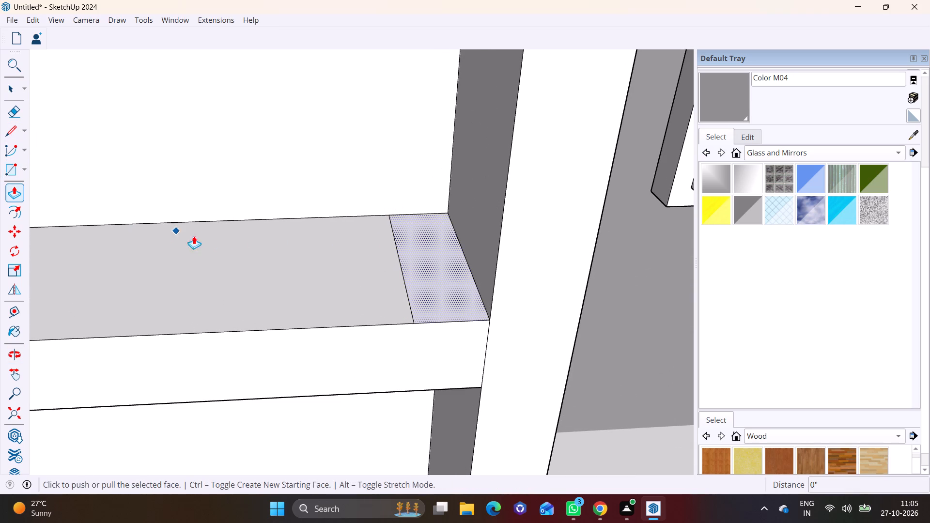
{"action": "left_click", "coordinate": [421, 282]}
{"action": "scroll", "coordinate": [410, 174], "scroll_direction": "down", "scroll_amount": 8}
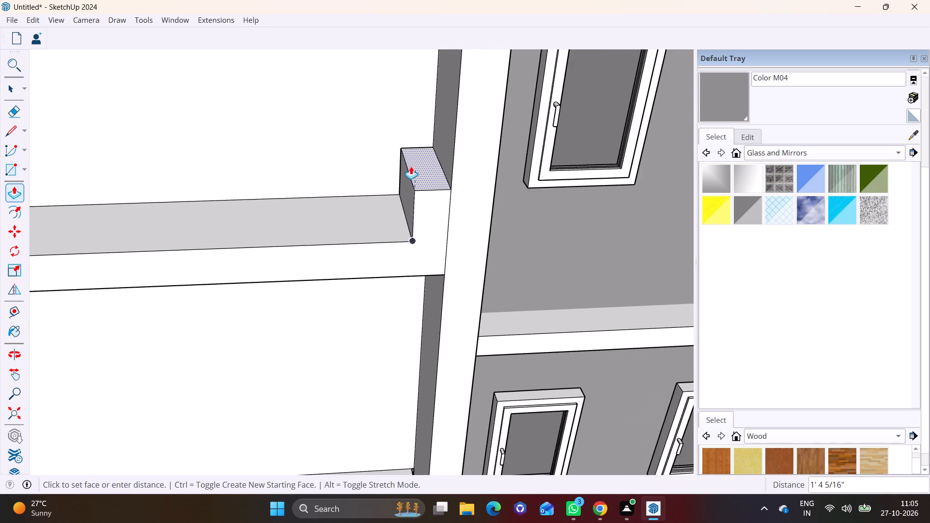
{"action": "middle_click_drag", "start_coordinate": [411, 225], "coordinate": [430, 364], "text": "shift"}
{"action": "scroll", "coordinate": [415, 188], "scroll_direction": "down", "scroll_amount": 9}
{"action": "middle_click_drag", "start_coordinate": [396, 122], "coordinate": [386, 251], "text": "shift"}
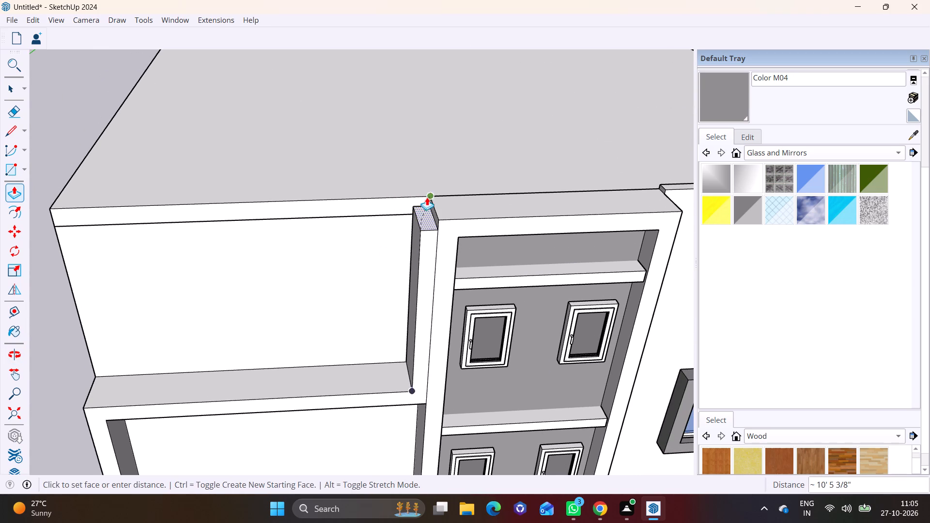
{"action": "scroll", "coordinate": [412, 198], "scroll_direction": "up", "scroll_amount": 8}
{"action": "left_click", "coordinate": [399, 204]}
Draw a 2' 7" line across the top-floor post's inner face, from the lower edge of the roof band.
{"action": "scroll", "coordinate": [401, 255], "scroll_direction": "up", "scroll_amount": 1}
{"action": "middle_click_drag", "start_coordinate": [401, 255], "coordinate": [447, 243]}
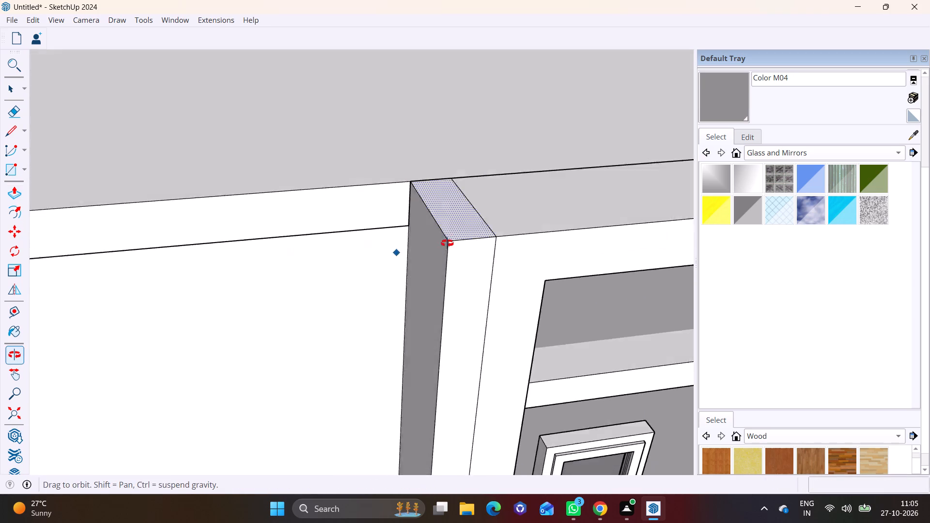
{"action": "middle_click_drag", "start_coordinate": [447, 243], "coordinate": [620, 219]}
{"action": "left_click", "coordinate": [9, 131]}
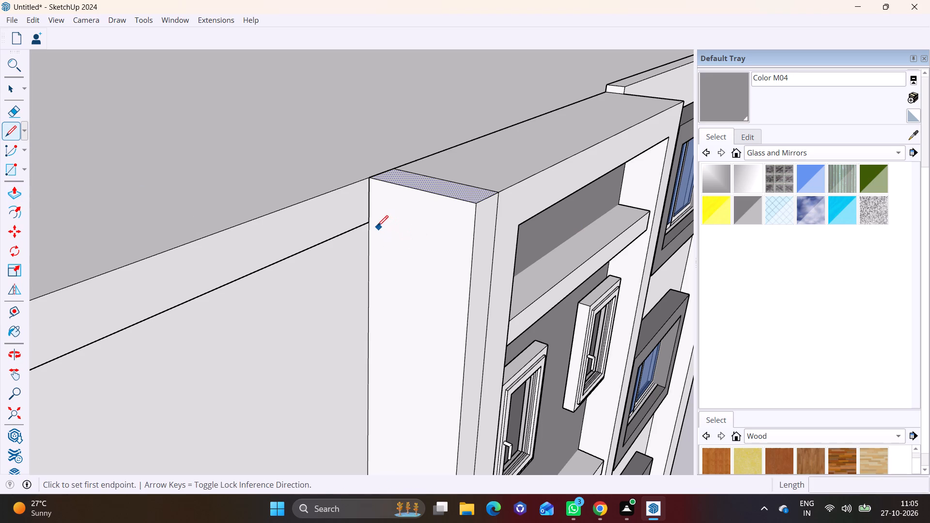
{"action": "left_click", "coordinate": [368, 222]}
{"action": "left_click", "coordinate": [470, 248]}
Extrude the upper part of the top-floor post's inner face about 18' 3" along the roof band to the wall corner.
{"action": "key", "text": "space"}
{"action": "left_click", "coordinate": [432, 224]}
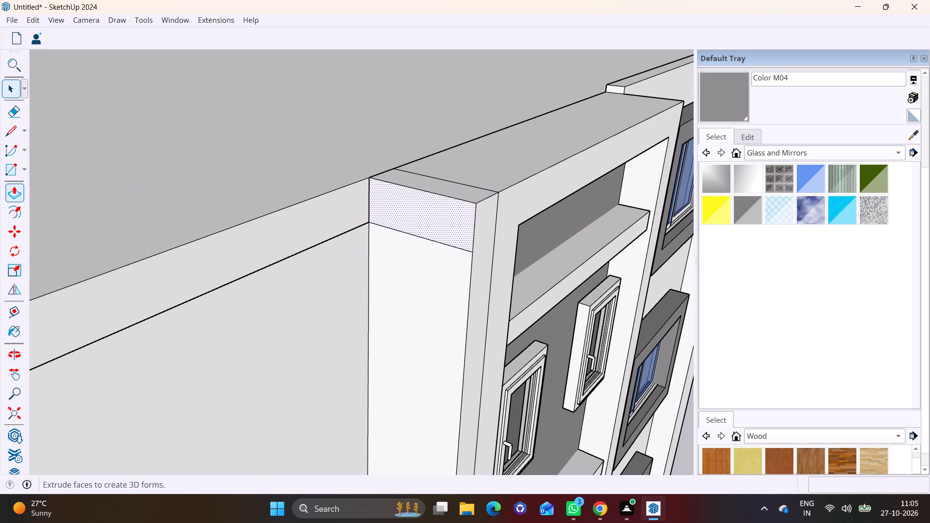
{"action": "left_click", "coordinate": [13, 192]}
{"action": "left_click", "coordinate": [462, 228]}
{"action": "scroll", "coordinate": [296, 247], "scroll_direction": "down", "scroll_amount": 5}
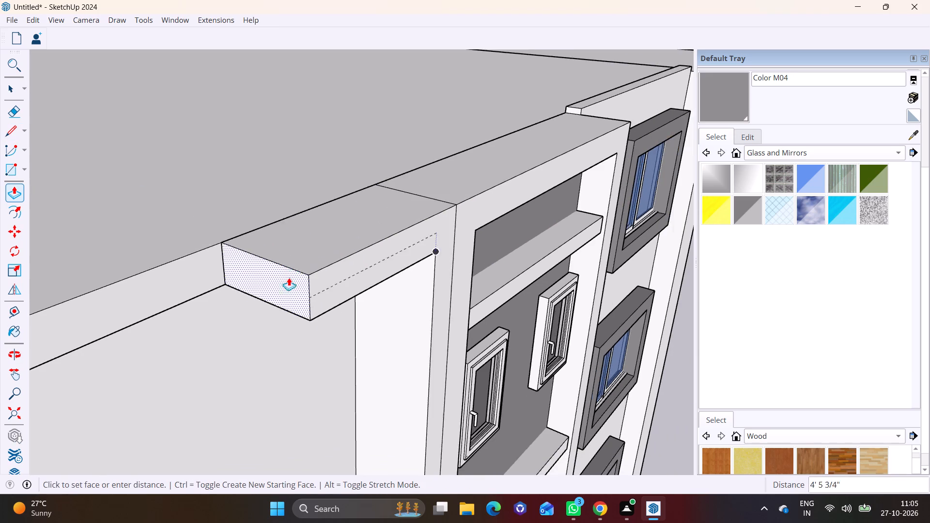
{"action": "scroll", "coordinate": [289, 277], "scroll_direction": "down", "scroll_amount": 11}
{"action": "middle_click_drag", "start_coordinate": [240, 322], "coordinate": [463, 210], "text": "shift"}
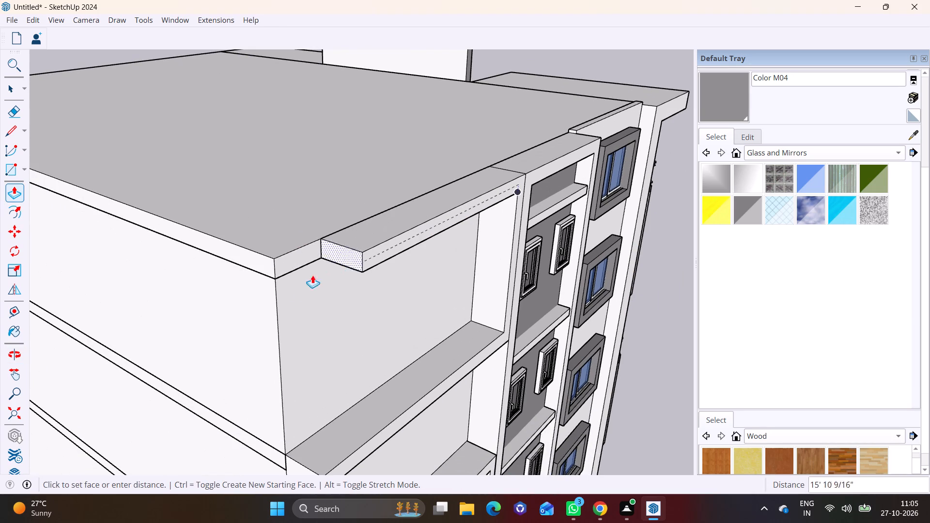
{"action": "left_click", "coordinate": [277, 334]}
Examine the zigzag frame along the full height of the side wall and the building's overall appearance from several sides.
{"action": "middle_click_drag", "start_coordinate": [351, 339], "coordinate": [230, 180]}
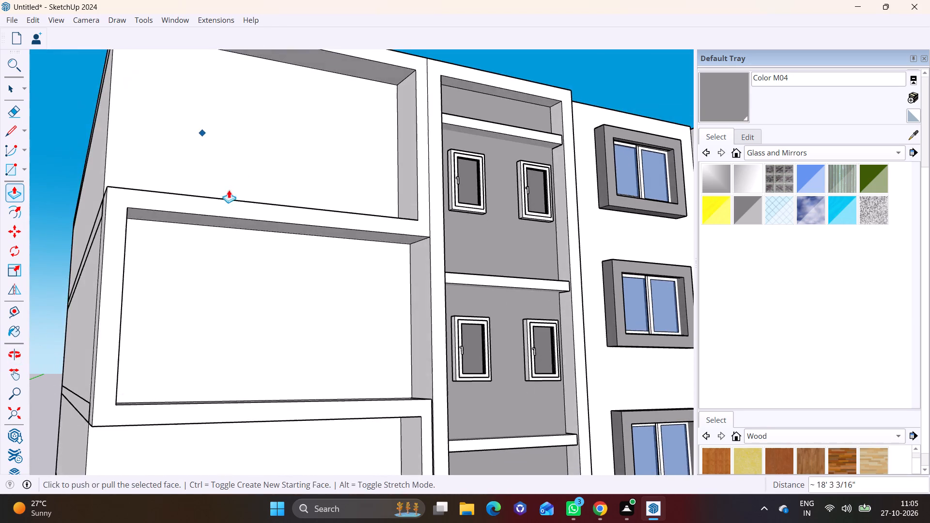
{"action": "scroll", "coordinate": [270, 246], "scroll_direction": "down", "scroll_amount": 11}
{"action": "middle_click_drag", "start_coordinate": [323, 342], "coordinate": [318, 250]}
{"action": "middle_click_drag", "start_coordinate": [298, 264], "coordinate": [230, 279]}
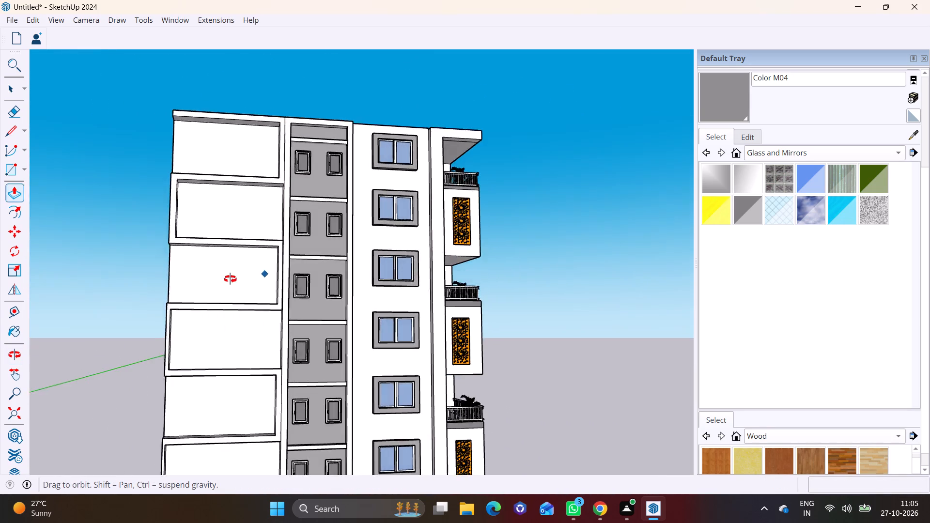
{"action": "middle_click_drag", "start_coordinate": [230, 279], "coordinate": [112, 338]}
{"action": "scroll", "coordinate": [360, 341], "scroll_direction": "down", "scroll_amount": 3}
{"action": "middle_click_drag", "start_coordinate": [308, 335], "coordinate": [51, 281]}
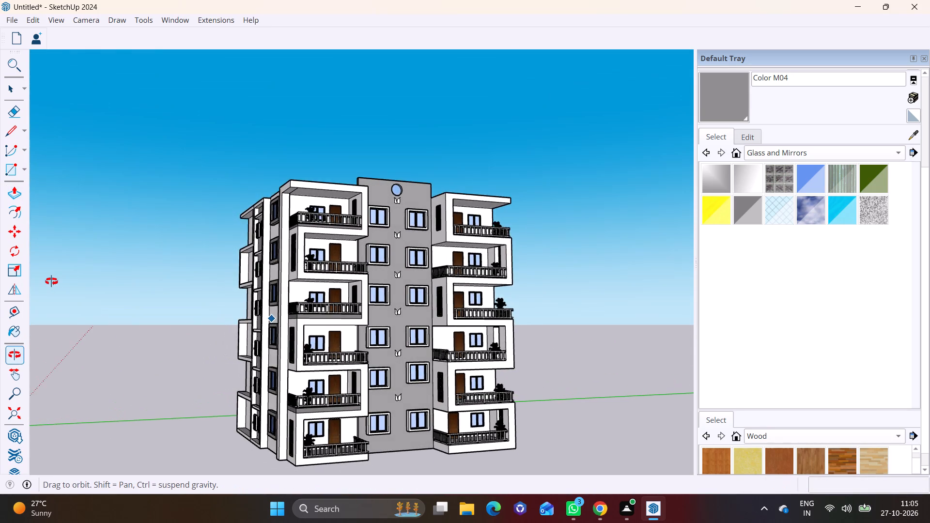
{"action": "middle_click_drag", "start_coordinate": [51, 281], "coordinate": [381, 322]}
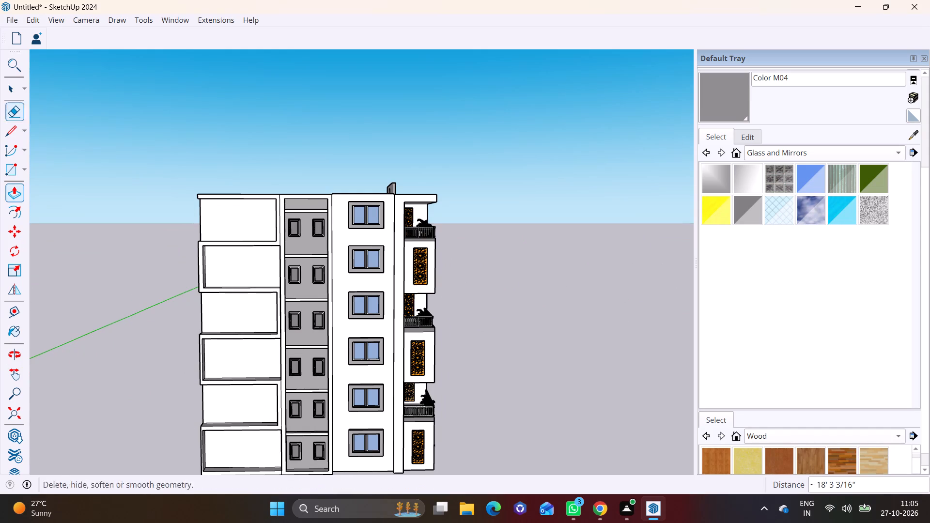
Push the underside of the roof-level frame beam slightly downward to thicken the beam.
{"action": "left_click", "coordinate": [15, 88]}
{"action": "scroll", "coordinate": [243, 231], "scroll_direction": "up", "scroll_amount": 6}
{"action": "middle_click_drag", "start_coordinate": [261, 219], "coordinate": [274, 150]}
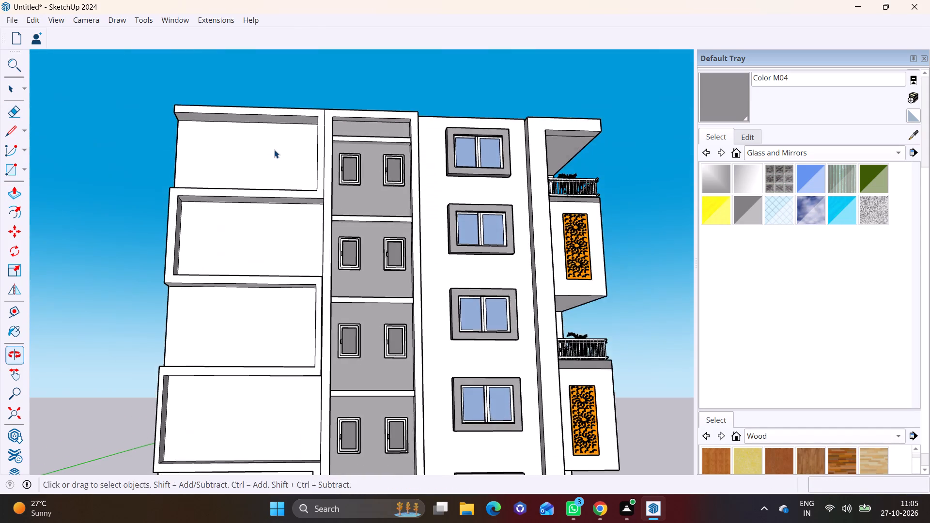
{"action": "middle_click_drag", "start_coordinate": [274, 150], "coordinate": [275, 315]}
{"action": "scroll", "coordinate": [277, 315], "scroll_direction": "up", "scroll_amount": 1}
{"action": "middle_click_drag", "start_coordinate": [295, 270], "coordinate": [297, 261]}
{"action": "scroll", "coordinate": [272, 267], "scroll_direction": "up", "scroll_amount": 8}
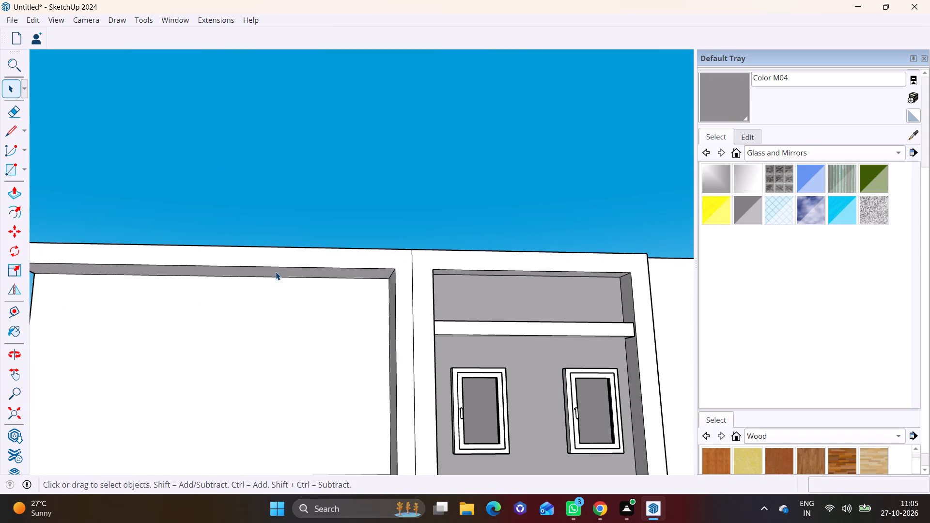
{"action": "left_click", "coordinate": [276, 272]}
{"action": "left_click", "coordinate": [20, 189]}
{"action": "left_click", "coordinate": [146, 267]}
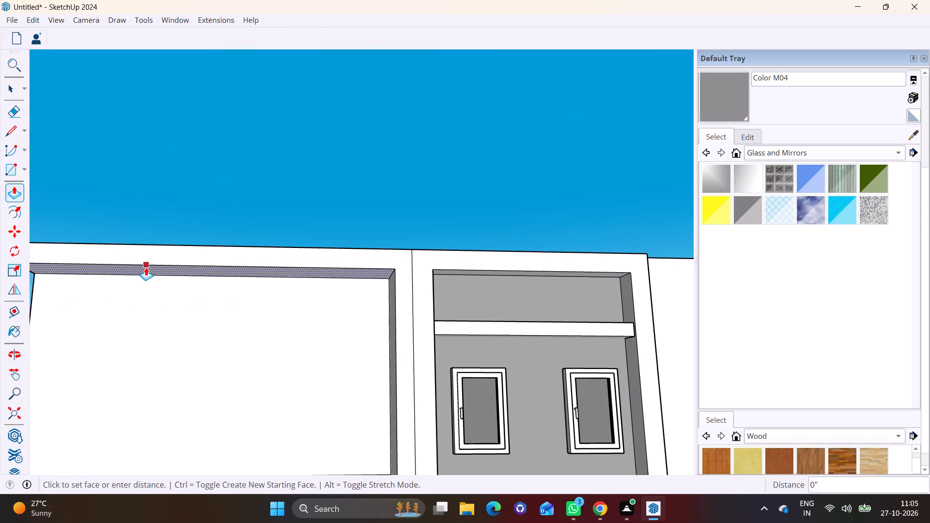
{"action": "left_click", "coordinate": [146, 284]}
Widen the frame's top-floor post by pushing its inner face about 2' 1 5/8" into the opening.
{"action": "scroll", "coordinate": [233, 351], "scroll_direction": "down", "scroll_amount": 7}
{"action": "middle_click_drag", "start_coordinate": [273, 390], "coordinate": [263, 295], "text": "shift"}
{"action": "middle_click_drag", "start_coordinate": [278, 327], "coordinate": [479, 380]}
{"action": "left_click", "coordinate": [5, 88]}
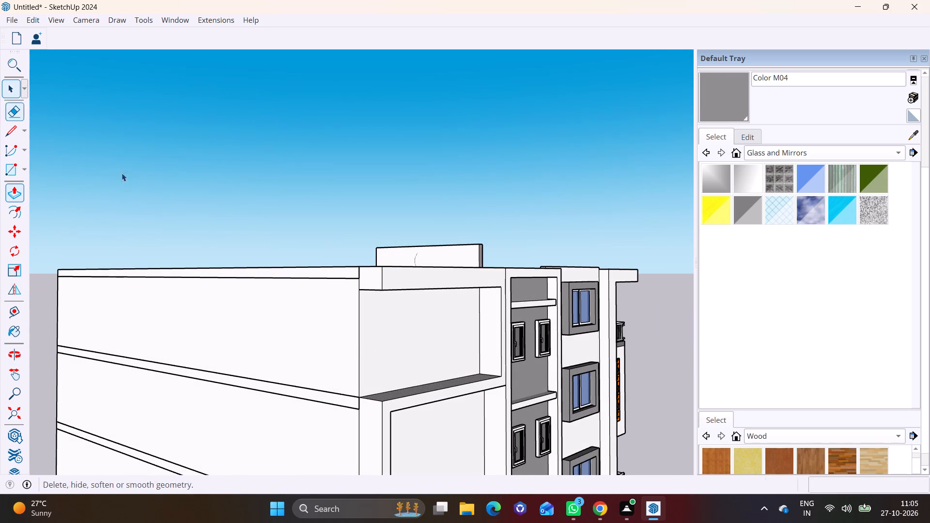
{"action": "left_click", "coordinate": [488, 333]}
{"action": "left_click", "coordinate": [17, 185]}
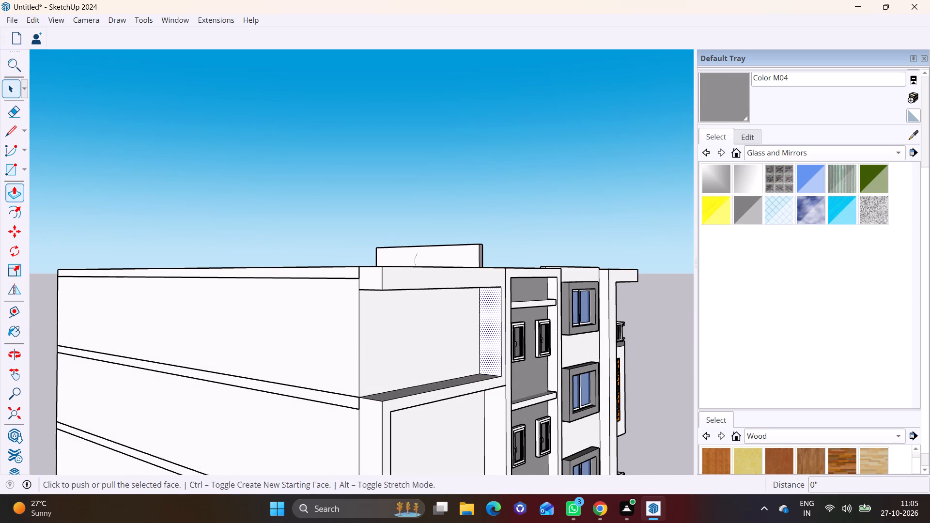
{"action": "scroll", "coordinate": [488, 338], "scroll_direction": "up", "scroll_amount": 9}
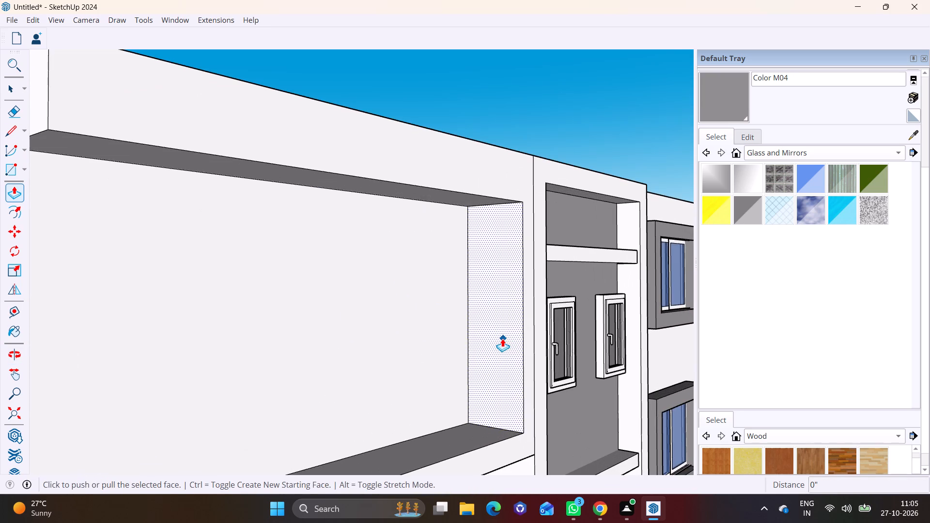
{"action": "left_click", "coordinate": [502, 338]}
{"action": "left_click", "coordinate": [472, 339]}
Thicken the beam above the second frame opening from the top by pushing its underside down about 1' 4 3/4".
{"action": "scroll", "coordinate": [414, 393], "scroll_direction": "down", "scroll_amount": 7}
{"action": "middle_click_drag", "start_coordinate": [400, 428], "coordinate": [393, 379], "text": "shift"}
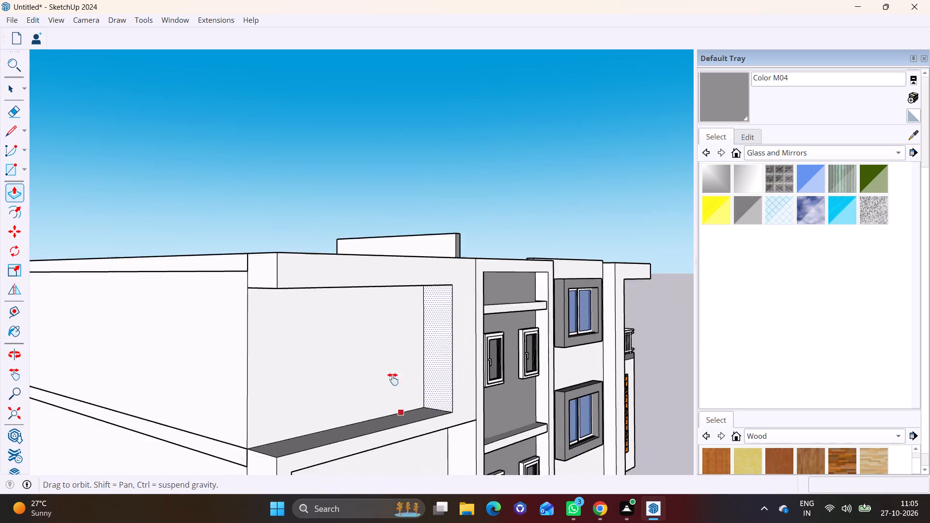
{"action": "middle_click_drag", "start_coordinate": [393, 379], "coordinate": [344, 289], "text": "shift"}
{"action": "middle_click_drag", "start_coordinate": [348, 308], "coordinate": [293, 234]}
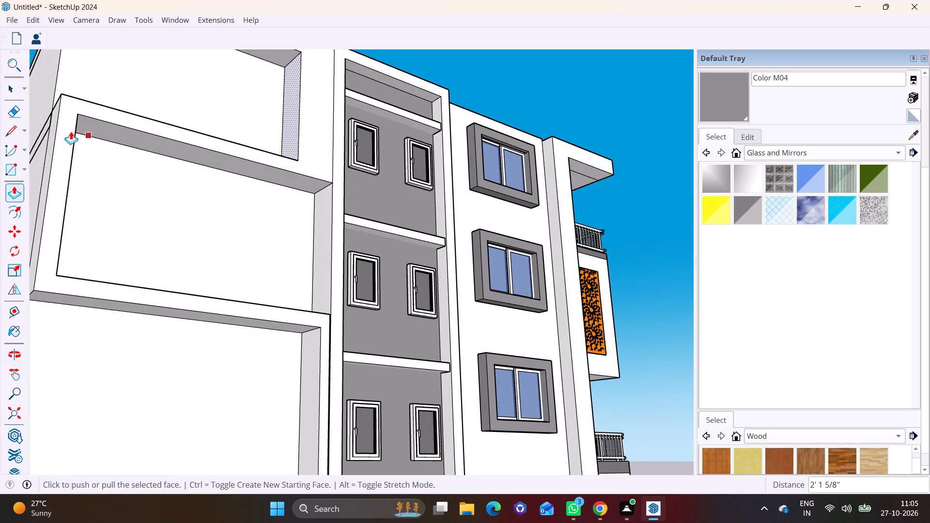
{"action": "left_click", "coordinate": [10, 84]}
{"action": "left_click", "coordinate": [158, 140]}
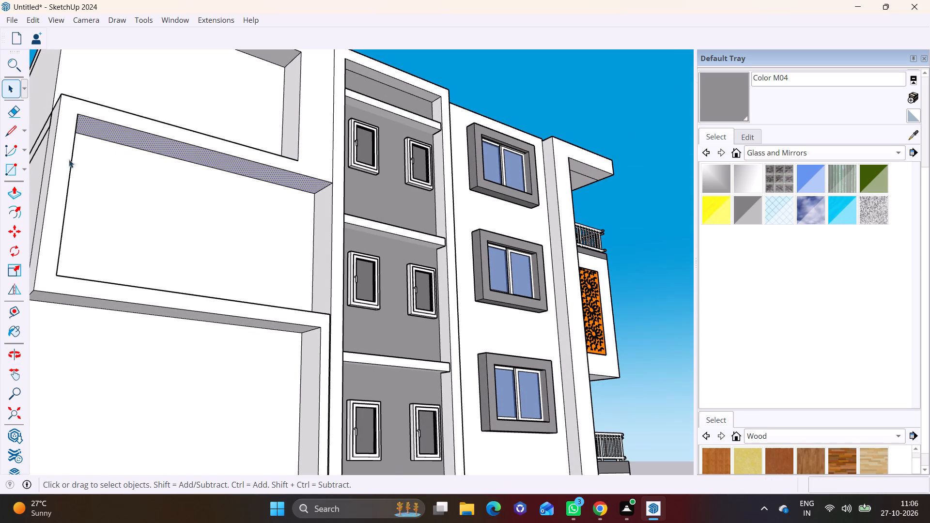
{"action": "left_click", "coordinate": [18, 192]}
{"action": "left_click", "coordinate": [266, 179]}
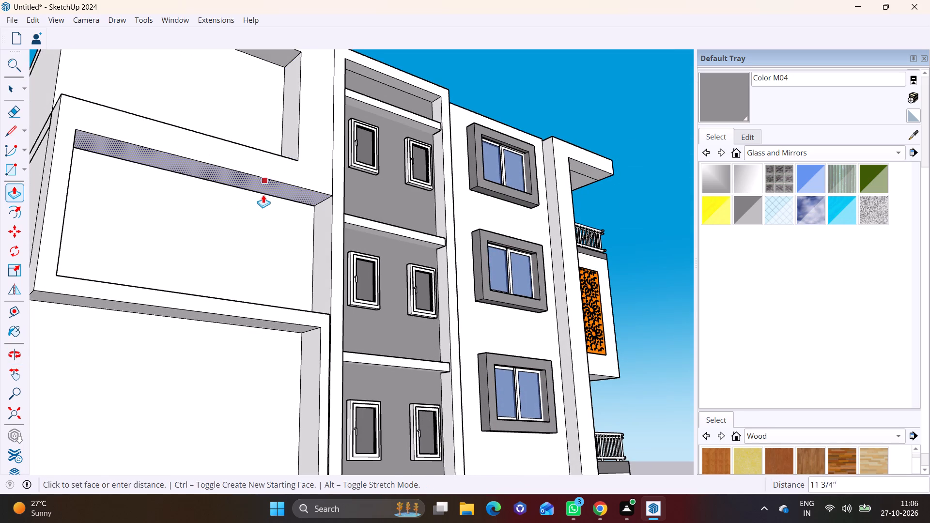
{"action": "left_click", "coordinate": [263, 199]}
Widen the outer post of the second frame opening from the top by pushing its inner face about 2' 7 7/8".
{"action": "middle_click_drag", "start_coordinate": [335, 254], "coordinate": [169, 308]}
{"action": "middle_click_drag", "start_coordinate": [142, 306], "coordinate": [559, 289]}
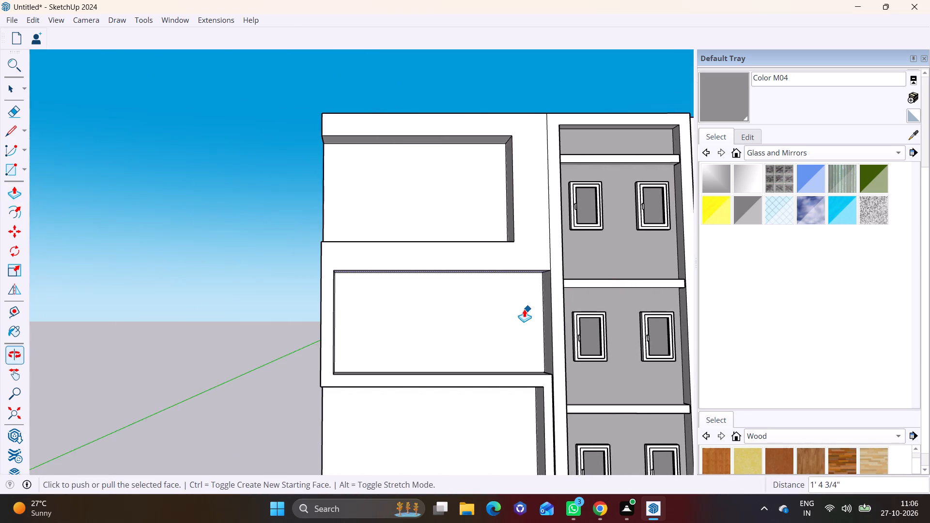
{"action": "middle_click_drag", "start_coordinate": [489, 313], "coordinate": [298, 316]}
{"action": "left_click", "coordinate": [9, 91]}
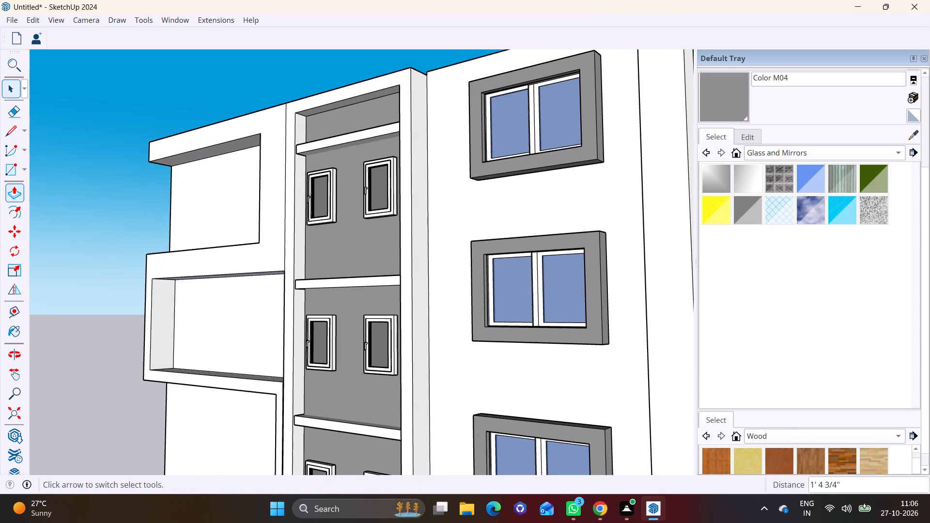
{"action": "left_click", "coordinate": [155, 315]}
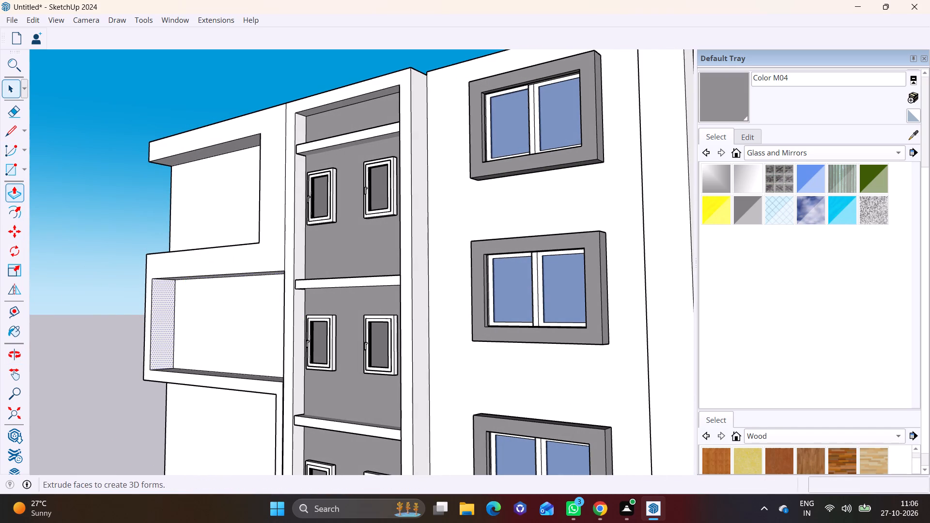
{"action": "left_click", "coordinate": [16, 197]}
{"action": "left_click", "coordinate": [161, 309]}
{"action": "left_click", "coordinate": [178, 309]}
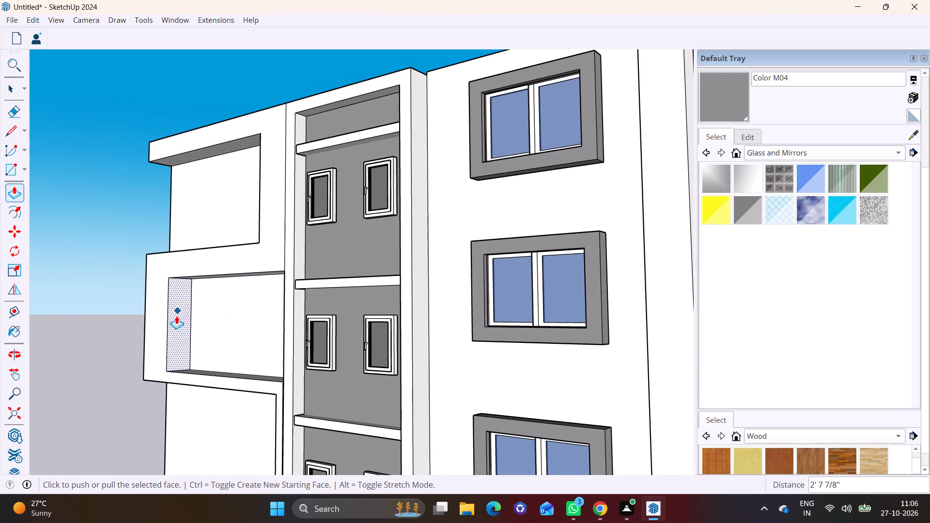
Push the same outer post's inner face back about 6 3/16" to narrow the post slightly.
{"action": "scroll", "coordinate": [178, 358], "scroll_direction": "down", "scroll_amount": 2}
{"action": "middle_click_drag", "start_coordinate": [240, 364], "coordinate": [494, 363]}
{"action": "middle_click_drag", "start_coordinate": [118, 347], "coordinate": [8, 345]}
{"action": "left_click", "coordinate": [70, 327]}
{"action": "left_click", "coordinate": [65, 326]}
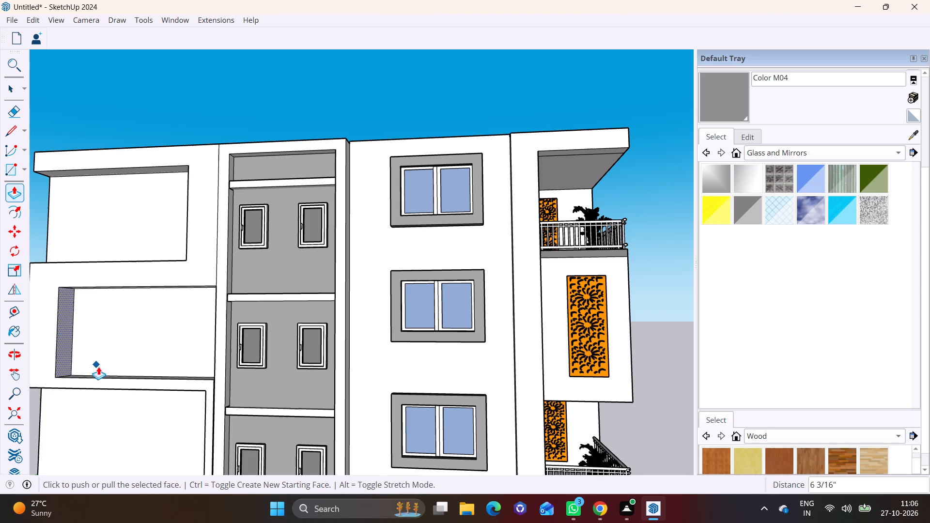
Thicken the beam above the third frame opening from the top by pushing its underside down about 1' 7 1/8".
{"action": "middle_click_drag", "start_coordinate": [99, 367], "coordinate": [208, 246]}
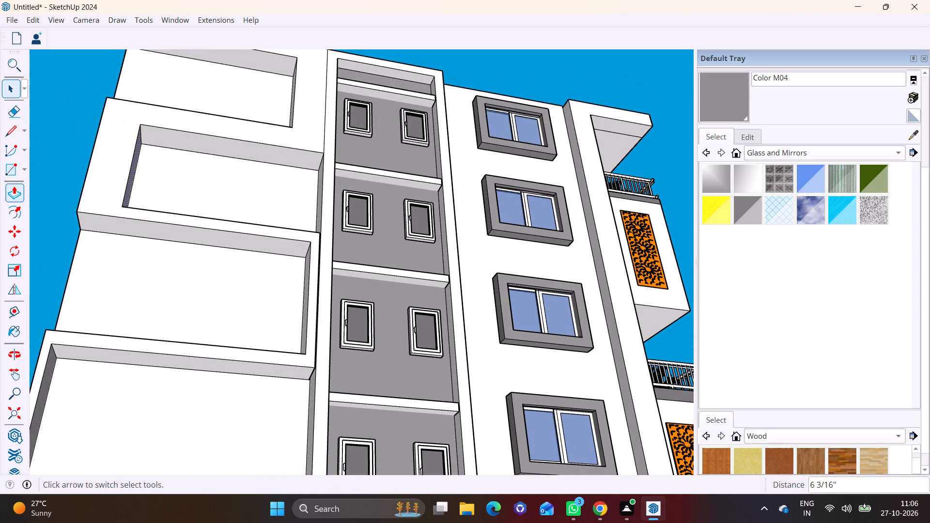
{"action": "left_click", "coordinate": [13, 91]}
{"action": "left_click", "coordinate": [199, 232]}
{"action": "left_click", "coordinate": [11, 198]}
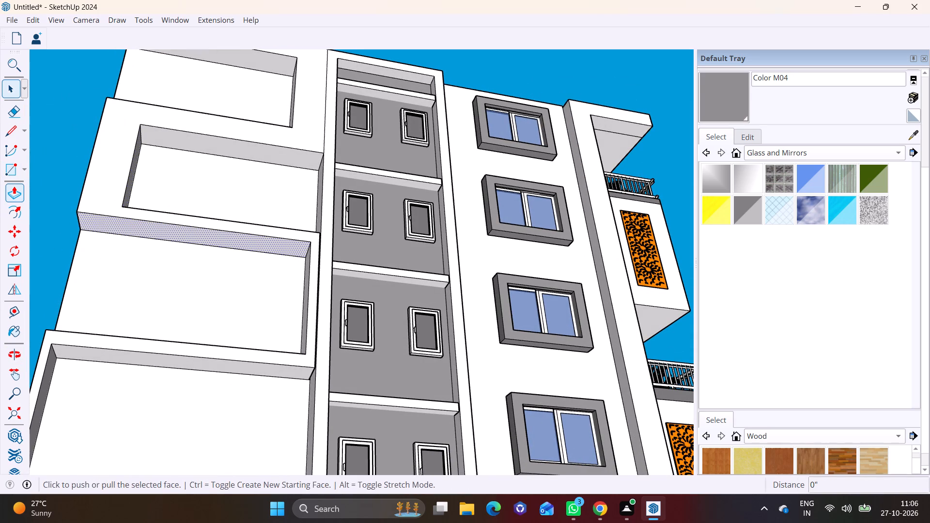
{"action": "left_click", "coordinate": [177, 233]}
{"action": "left_click", "coordinate": [176, 250]}
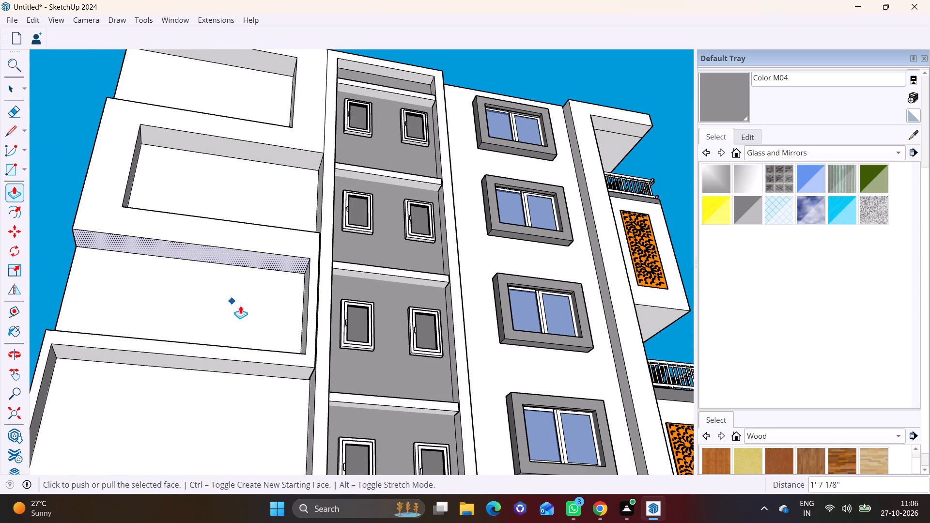
Widen the post beside the third frame opening from the top by pushing its inner face about 1' 11 7/8".
{"action": "middle_click_drag", "start_coordinate": [240, 320], "coordinate": [279, 452]}
{"action": "middle_click_drag", "start_coordinate": [310, 444], "coordinate": [268, 295]}
{"action": "left_click", "coordinate": [16, 83]}
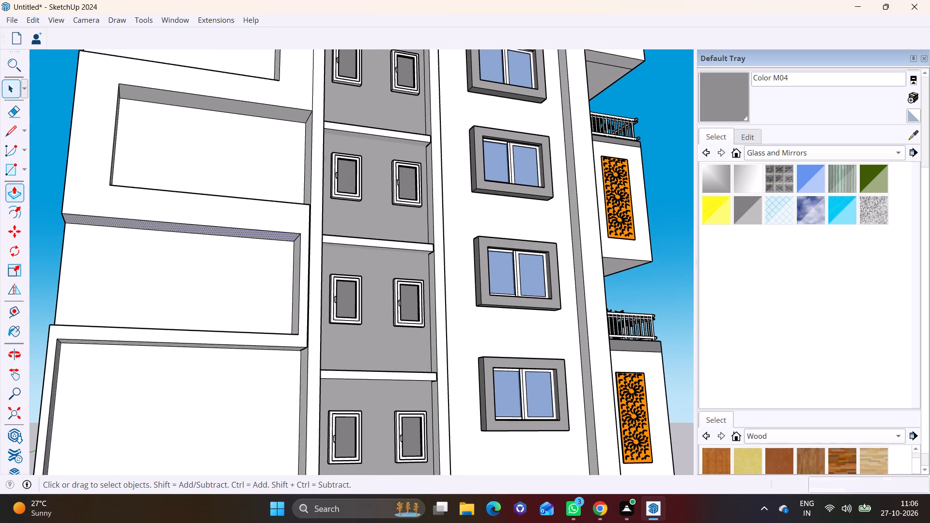
{"action": "middle_click_drag", "start_coordinate": [365, 335], "coordinate": [449, 375]}
{"action": "left_click", "coordinate": [407, 345]}
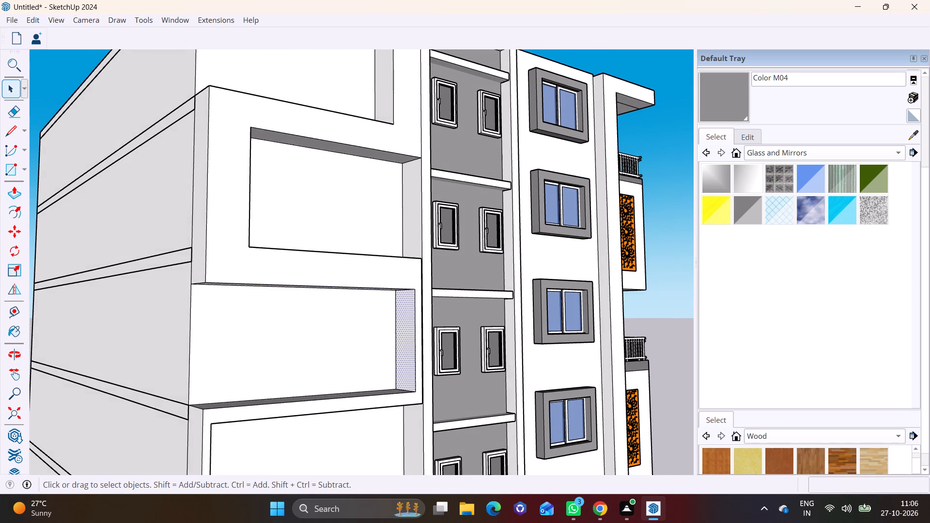
{"action": "left_click", "coordinate": [7, 196]}
{"action": "left_click", "coordinate": [408, 342]}
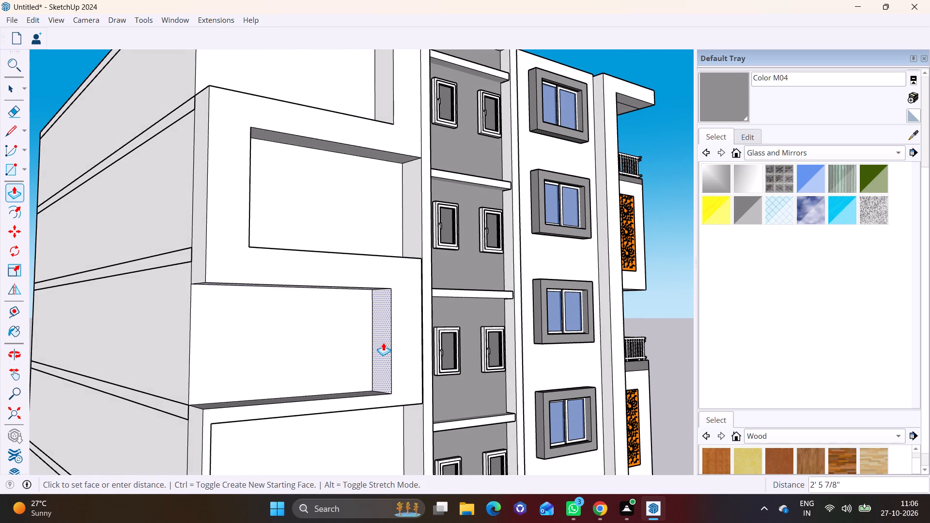
{"action": "left_click", "coordinate": [389, 342]}
Thicken the beam above the fourth frame opening from the top by pushing its underside down about 1' 4".
{"action": "middle_click_drag", "start_coordinate": [398, 398], "coordinate": [307, 318]}
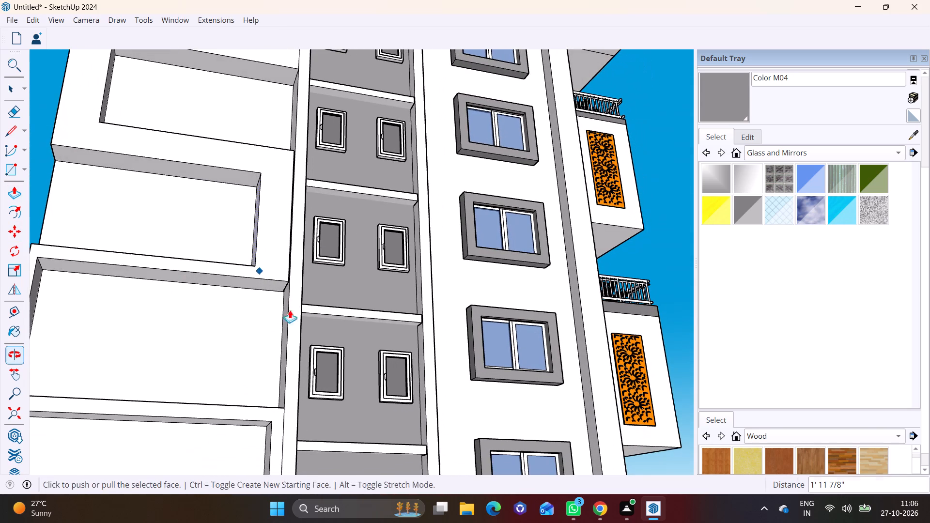
{"action": "left_click", "coordinate": [3, 88]}
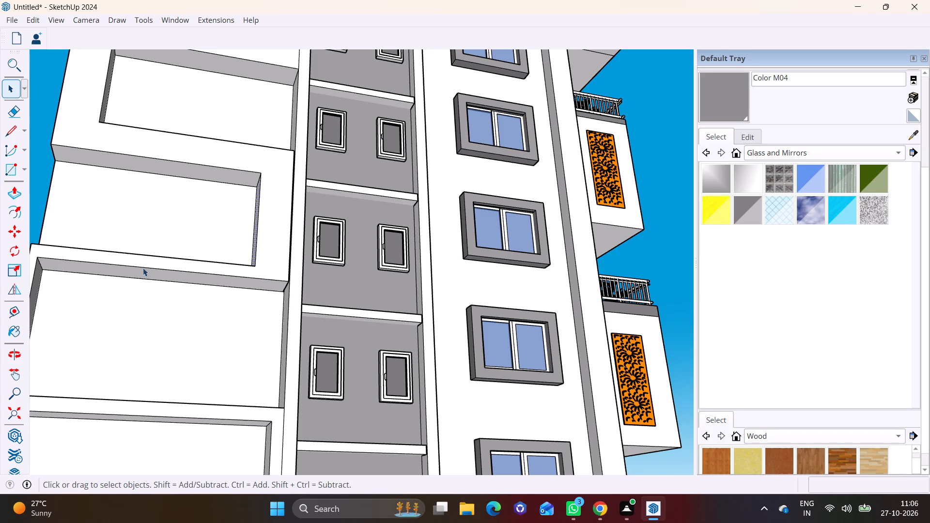
{"action": "left_click", "coordinate": [144, 273]}
{"action": "left_click", "coordinate": [14, 193]}
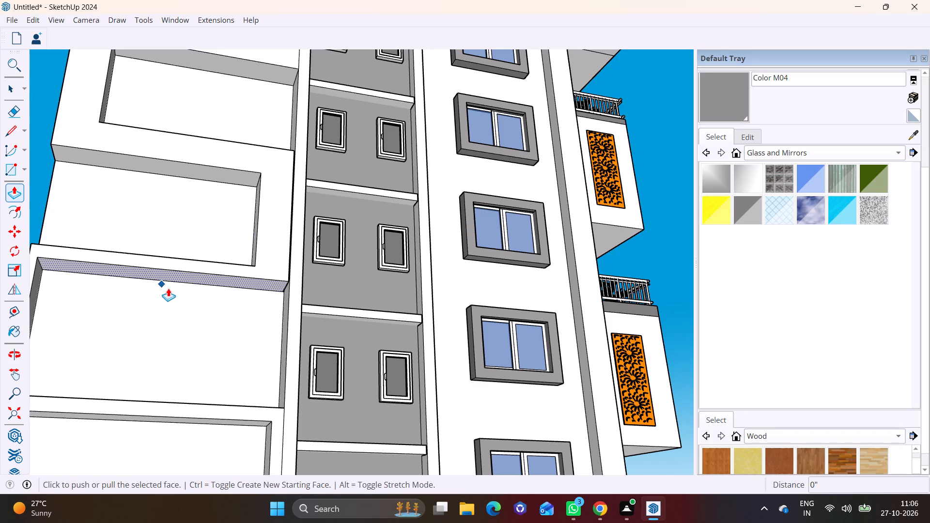
{"action": "left_click", "coordinate": [197, 284]}
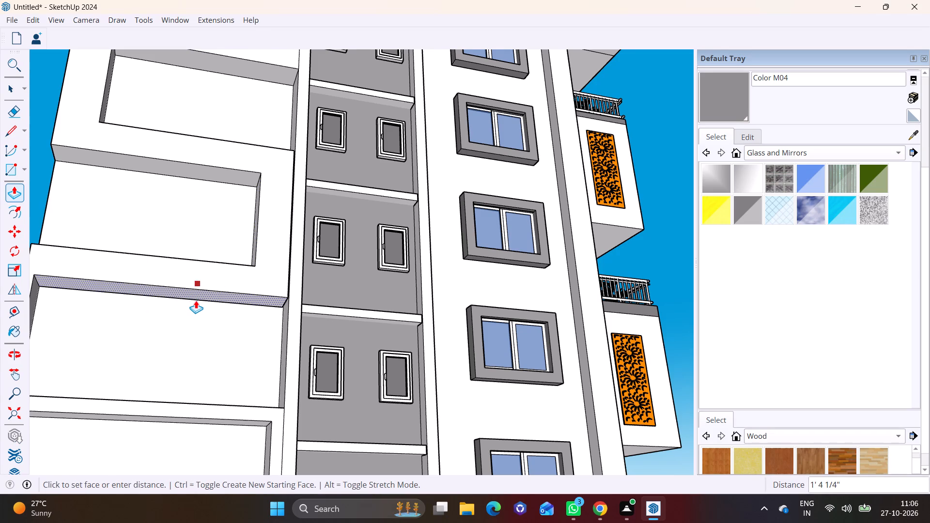
{"action": "left_click", "coordinate": [196, 300]}
Widen the outer post of the fourth frame opening from the top by pushing its inner face about 2' 3 11/16".
{"action": "scroll", "coordinate": [195, 319], "scroll_direction": "down", "scroll_amount": 2}
{"action": "middle_click_drag", "start_coordinate": [197, 341], "coordinate": [311, 323], "text": "shift"}
{"action": "middle_click_drag", "start_coordinate": [204, 369], "coordinate": [82, 400]}
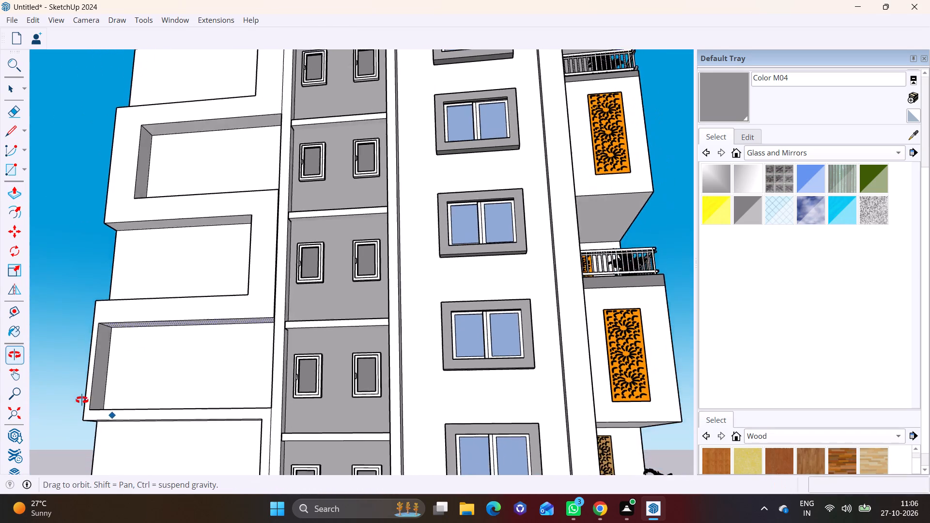
{"action": "middle_click_drag", "start_coordinate": [82, 400], "coordinate": [75, 401]}
{"action": "scroll", "coordinate": [65, 397], "scroll_direction": "down", "scroll_amount": 1}
{"action": "left_click", "coordinate": [12, 90]}
{"action": "scroll", "coordinate": [79, 361], "scroll_direction": "up", "scroll_amount": 6}
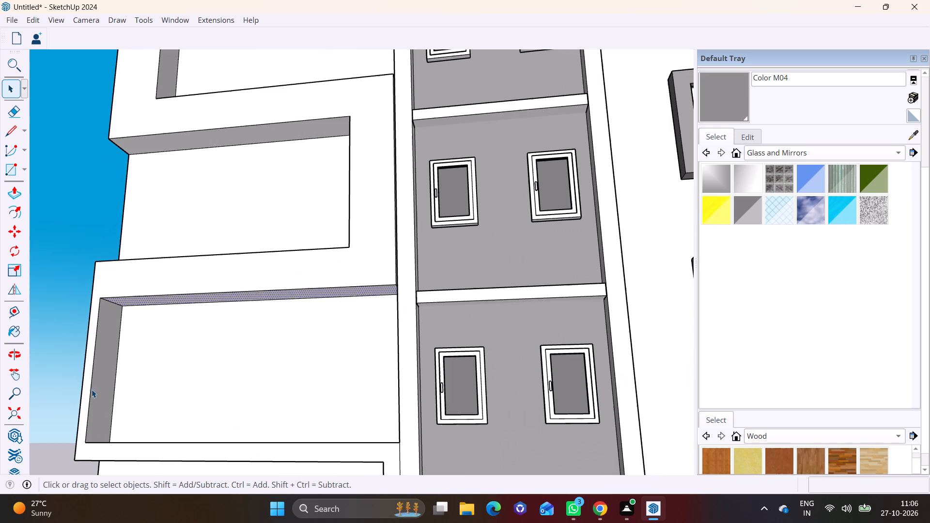
{"action": "left_click", "coordinate": [103, 380]}
{"action": "left_click", "coordinate": [17, 192]}
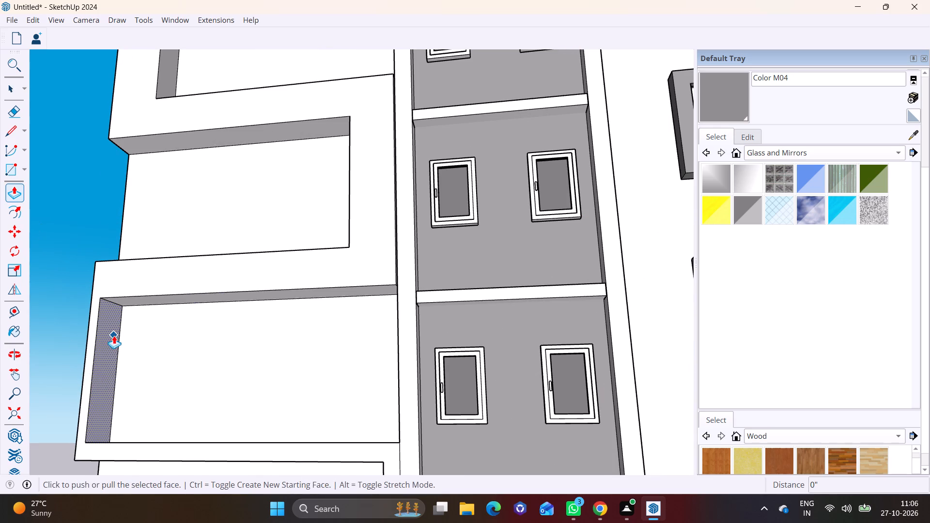
{"action": "left_click", "coordinate": [114, 336]}
{"action": "left_click", "coordinate": [147, 338]}
Thicken the beam above the fifth frame opening from the top by pushing its underside down about 1' 4 3/4".
{"action": "scroll", "coordinate": [153, 425], "scroll_direction": "down", "scroll_amount": 4}
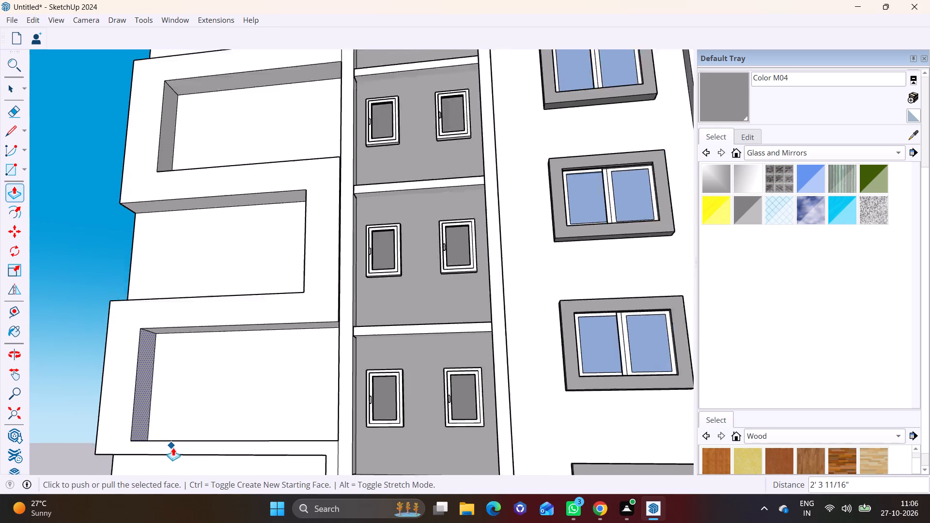
{"action": "scroll", "coordinate": [173, 447], "scroll_direction": "down", "scroll_amount": 1}
{"action": "middle_click_drag", "start_coordinate": [264, 454], "coordinate": [302, 375]}
{"action": "middle_click_drag", "start_coordinate": [287, 396], "coordinate": [287, 360]}
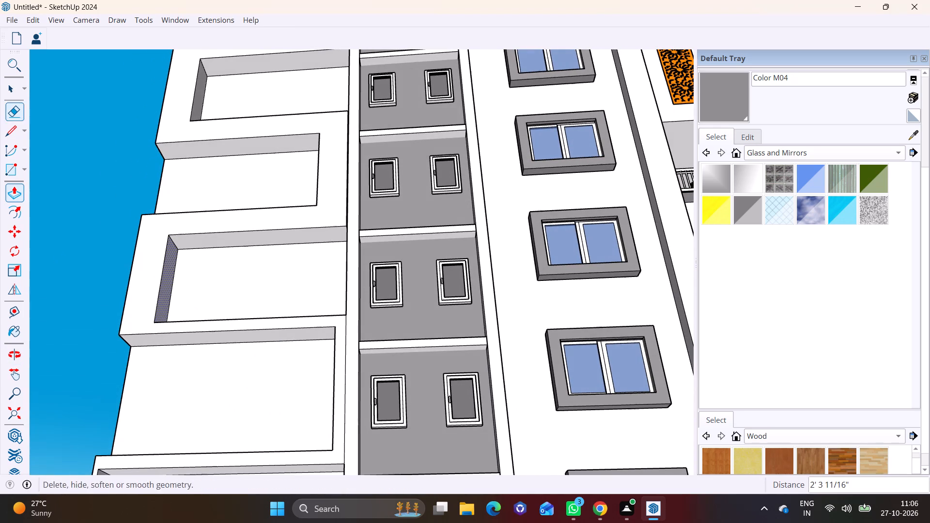
{"action": "left_click", "coordinate": [12, 88]}
{"action": "left_click", "coordinate": [232, 334]}
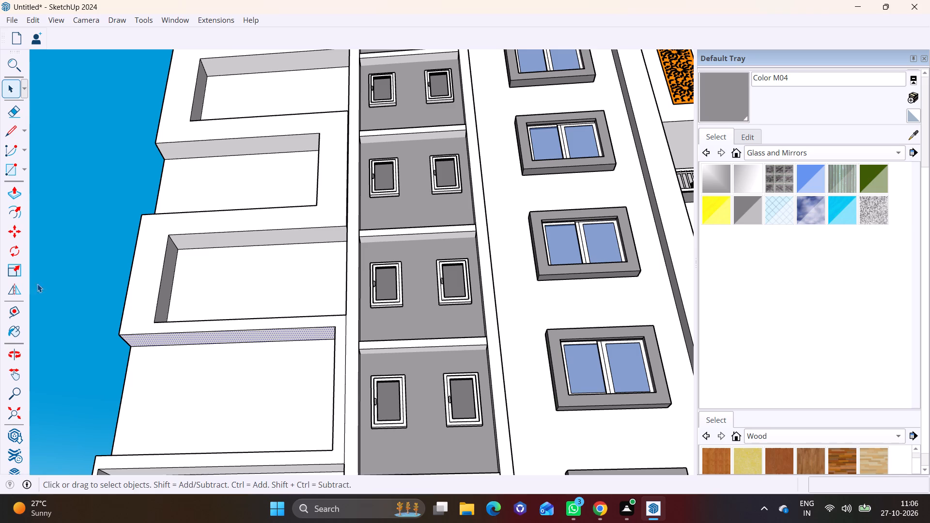
{"action": "left_click", "coordinate": [15, 195]}
{"action": "left_click", "coordinate": [177, 335]}
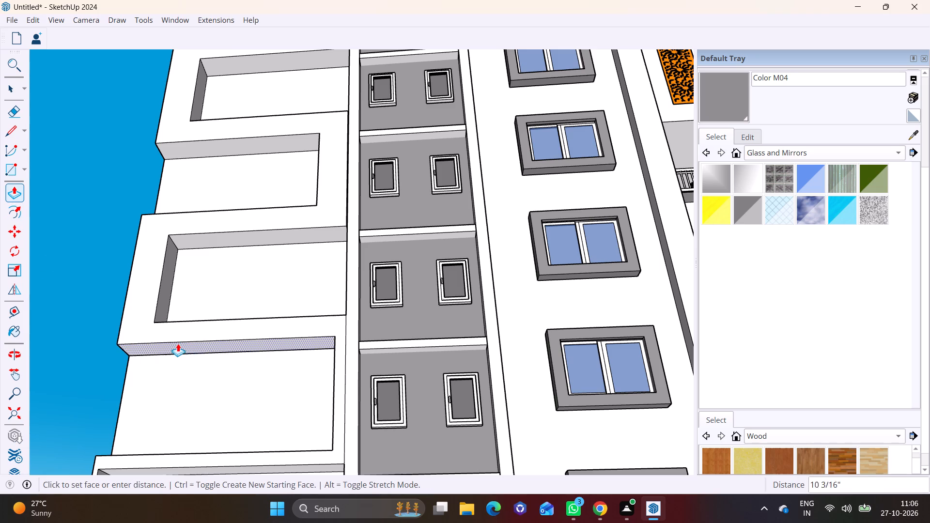
{"action": "left_click", "coordinate": [178, 349]}
Widen the post beside the fifth frame opening from the top by pushing its inner face about 11 5/16", plus another 1 7/16".
{"action": "scroll", "coordinate": [281, 425], "scroll_direction": "down", "scroll_amount": 3}
{"action": "middle_click_drag", "start_coordinate": [321, 425], "coordinate": [450, 473]}
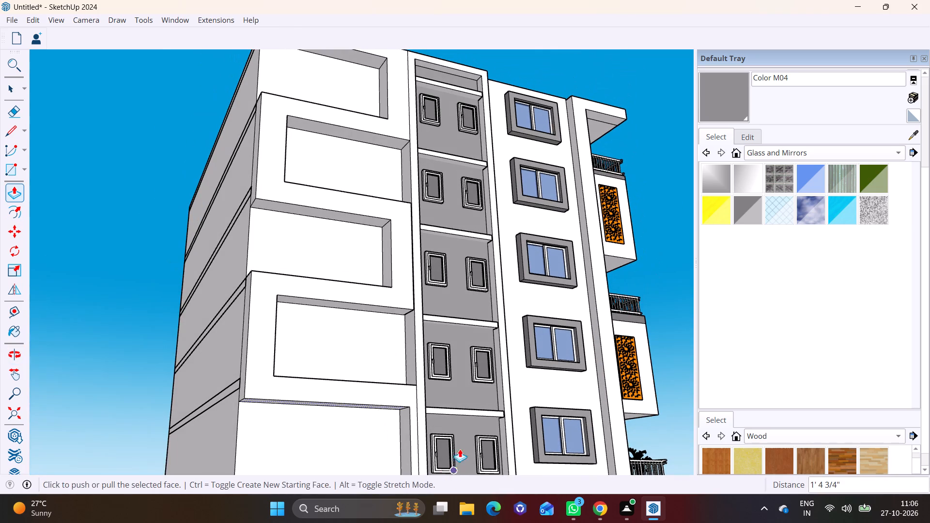
{"action": "middle_click_drag", "start_coordinate": [427, 458], "coordinate": [340, 280], "text": "shift"}
{"action": "middle_click_drag", "start_coordinate": [314, 288], "coordinate": [331, 365]}
{"action": "scroll", "coordinate": [325, 381], "scroll_direction": "up", "scroll_amount": 3}
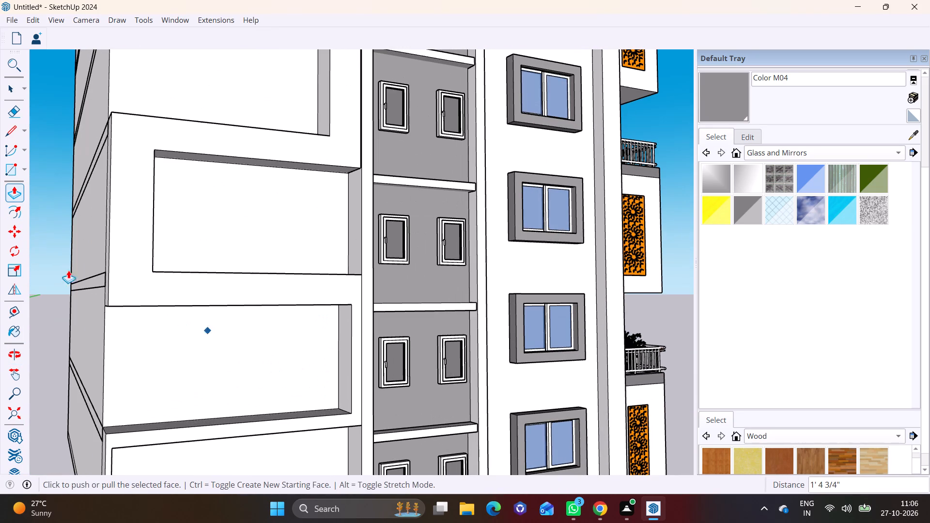
{"action": "left_click", "coordinate": [13, 88]}
{"action": "left_click", "coordinate": [345, 351]}
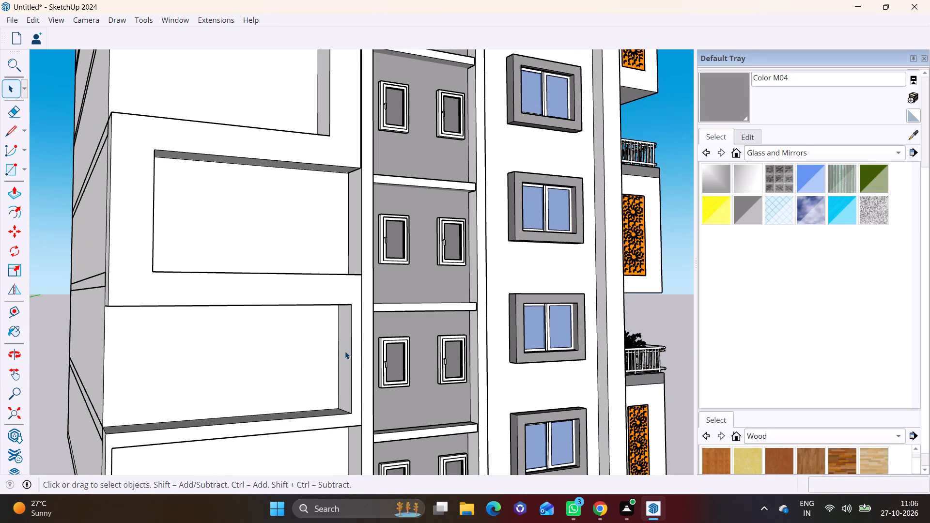
{"action": "left_click", "coordinate": [11, 195]}
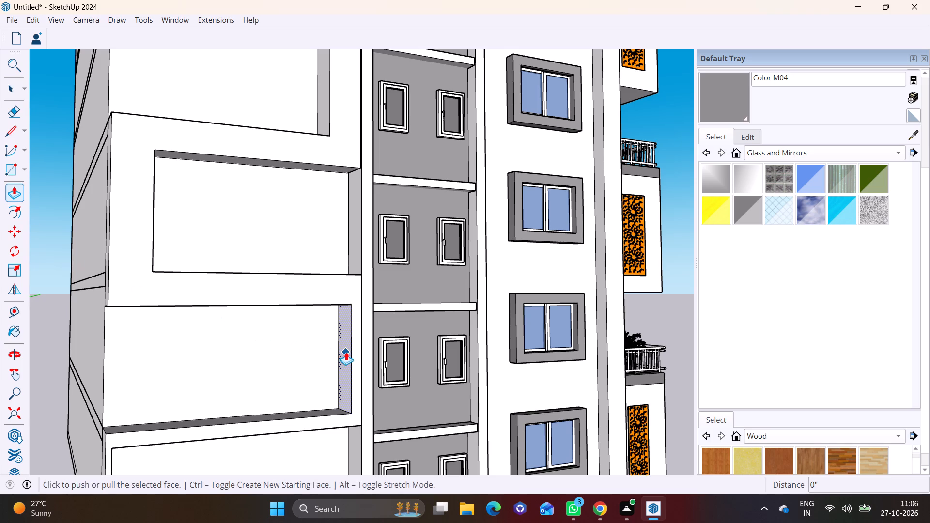
{"action": "left_click", "coordinate": [346, 352]}
{"action": "left_click", "coordinate": [335, 354]}
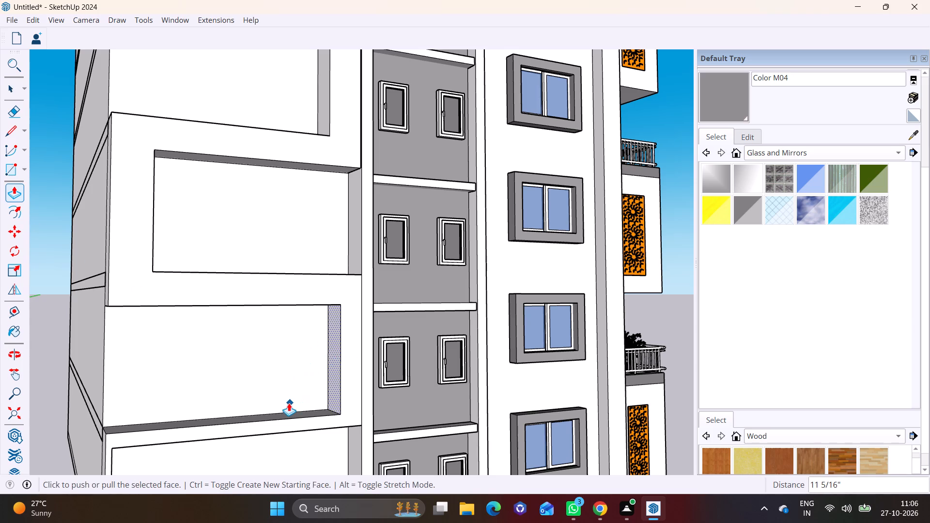
{"action": "left_click", "coordinate": [334, 360]}
{"action": "left_click", "coordinate": [332, 359]}
{"action": "middle_click_drag", "start_coordinate": [333, 376], "coordinate": [227, 343]}
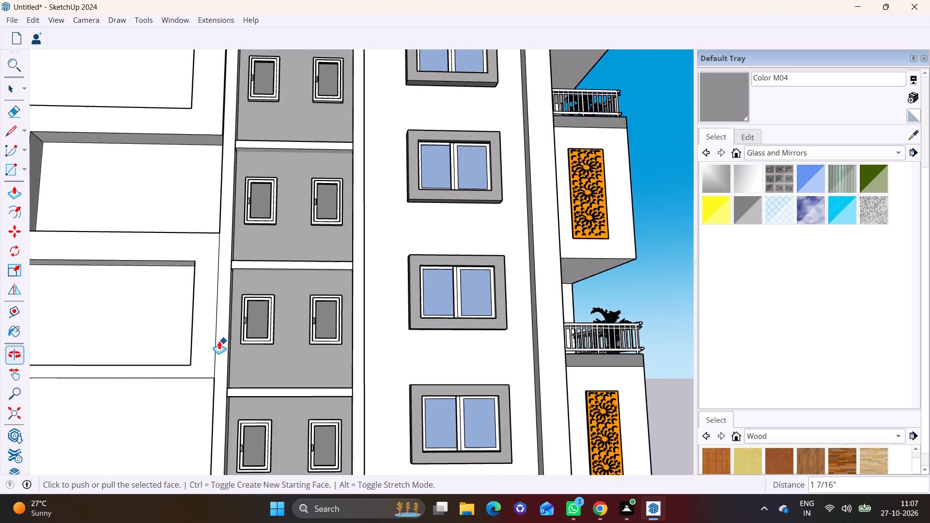
Widen the post beside the fifth frame opening from the top by pushing its inner face about another 11 3/16".
{"action": "middle_click_drag", "start_coordinate": [227, 352], "coordinate": [346, 370]}
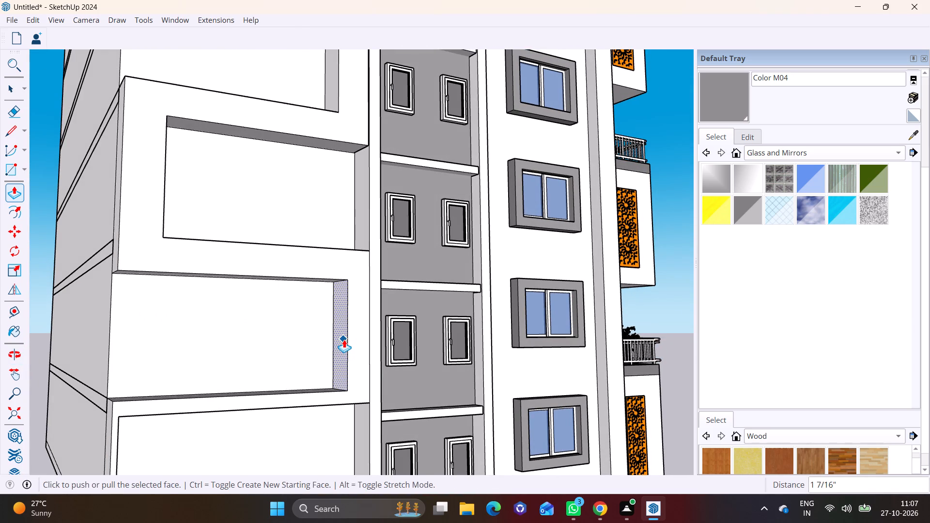
{"action": "left_click", "coordinate": [344, 339]}
{"action": "left_click", "coordinate": [333, 338]}
Thicken the beam above the bottom frame opening by pushing its underside down about 9 15/16".
{"action": "middle_click_drag", "start_coordinate": [306, 374], "coordinate": [268, 261]}
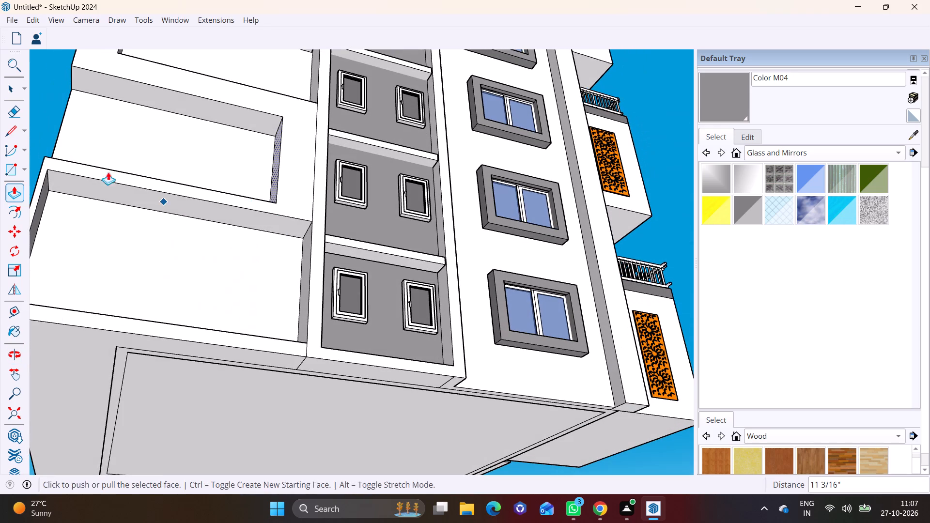
{"action": "left_click", "coordinate": [3, 90]}
{"action": "left_click", "coordinate": [152, 197]}
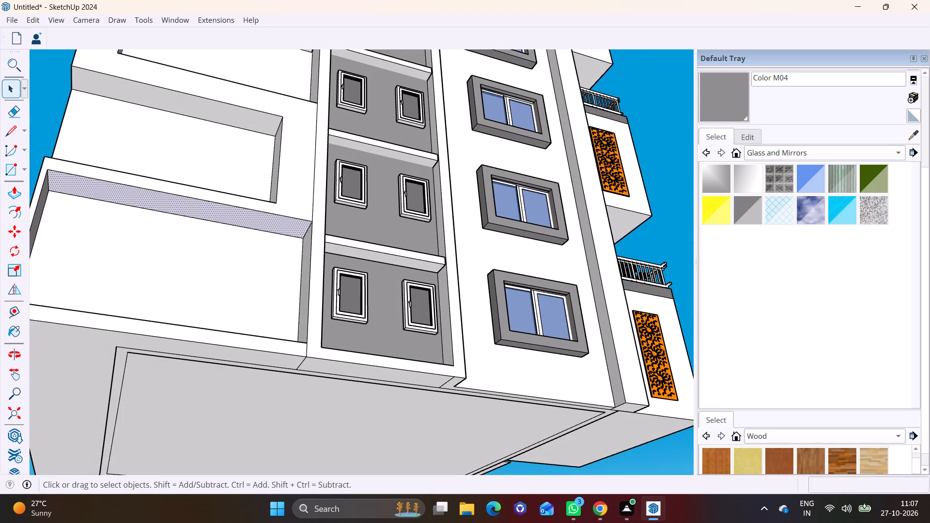
{"action": "left_click", "coordinate": [24, 192]}
{"action": "left_click", "coordinate": [17, 192]}
{"action": "left_click", "coordinate": [272, 223]}
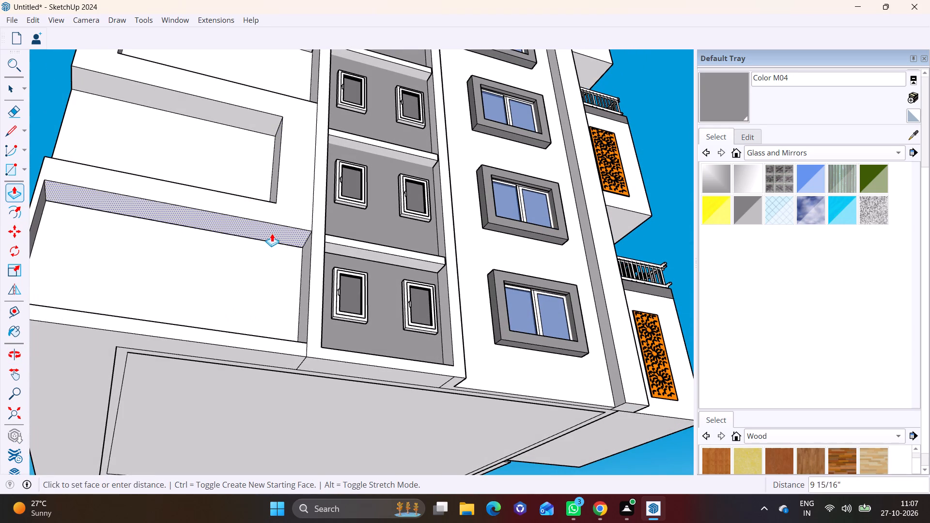
{"action": "left_click", "coordinate": [272, 239]}
Widen the outer post of the bottom frame opening by pushing its inner face about 2' 5 13/16".
{"action": "middle_click_drag", "start_coordinate": [283, 261], "coordinate": [395, 286]}
{"action": "middle_click_drag", "start_coordinate": [345, 333], "coordinate": [151, 402]}
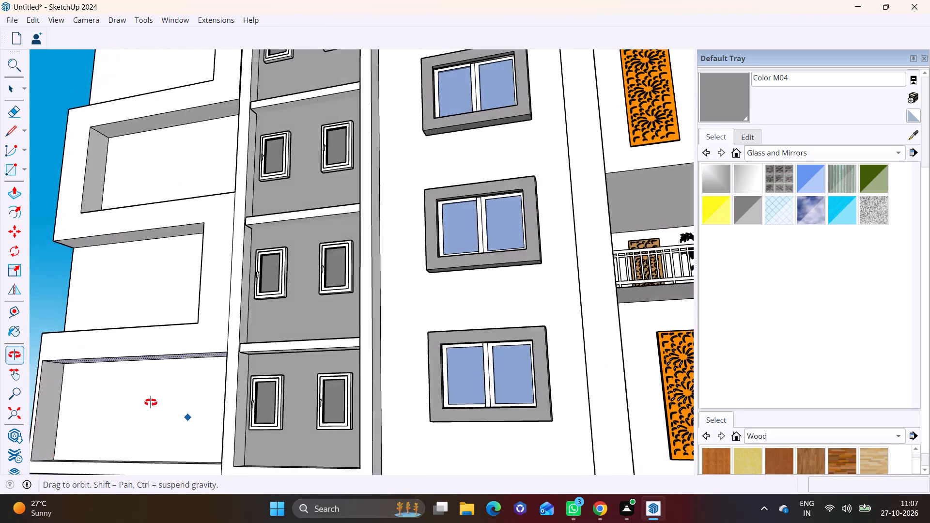
{"action": "middle_click_drag", "start_coordinate": [151, 402], "coordinate": [113, 407]}
{"action": "middle_click_drag", "start_coordinate": [103, 355], "coordinate": [320, 303], "text": "shift"}
{"action": "left_click", "coordinate": [4, 91]}
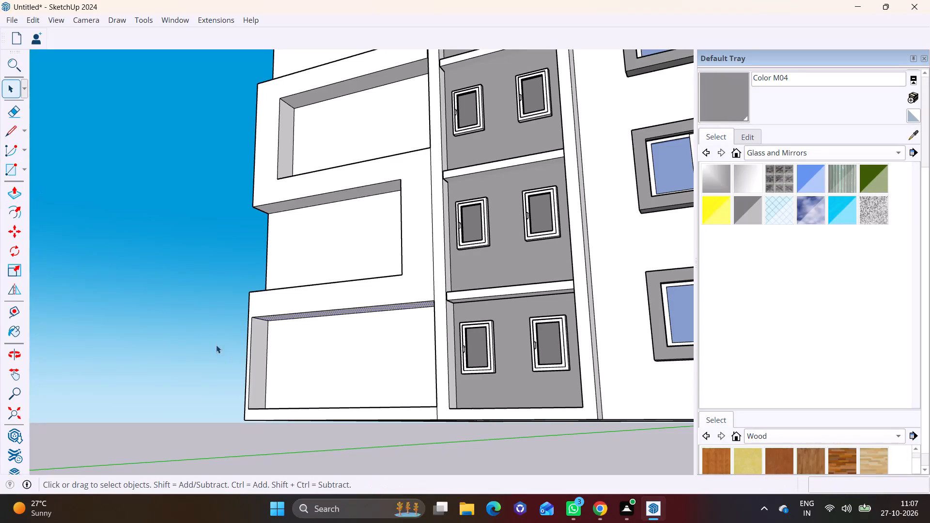
{"action": "left_click", "coordinate": [263, 360]}
{"action": "left_click", "coordinate": [16, 196]}
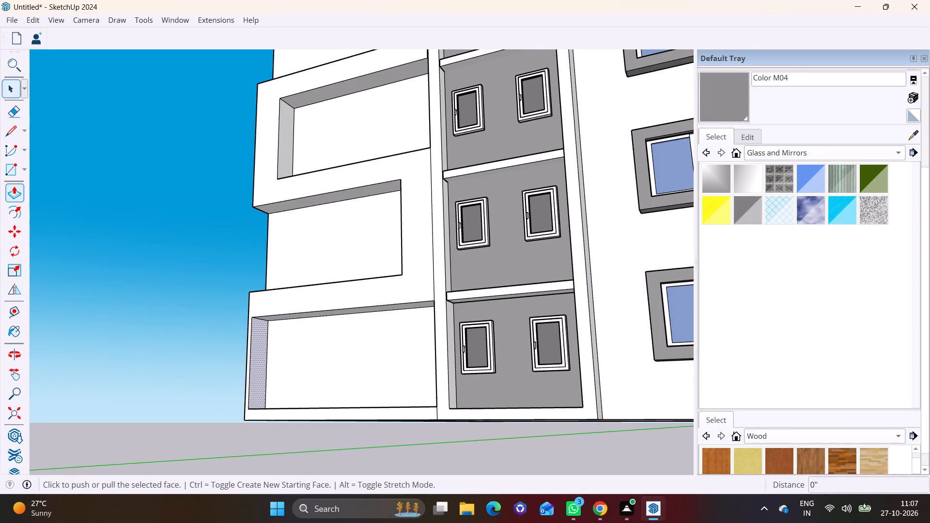
{"action": "scroll", "coordinate": [266, 362], "scroll_direction": "up", "scroll_amount": 2}
{"action": "left_click", "coordinate": [255, 344]}
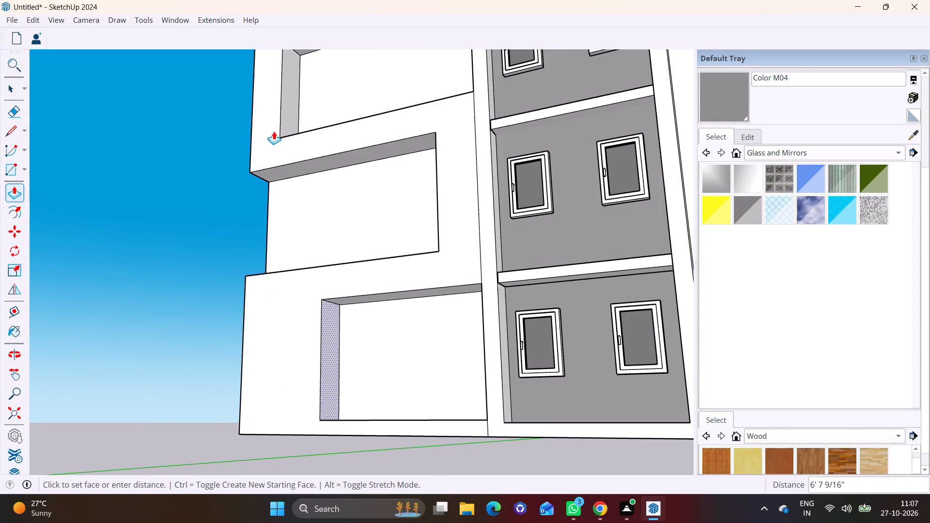
{"action": "left_click", "coordinate": [278, 123]}
Thicken the bottom beam of the zigzag frame by raising its upper face about 9 11/16".
{"action": "scroll", "coordinate": [352, 376], "scroll_direction": "down", "scroll_amount": 2}
{"action": "middle_click_drag", "start_coordinate": [354, 377], "coordinate": [323, 256]}
{"action": "middle_click_drag", "start_coordinate": [345, 303], "coordinate": [350, 482]}
{"action": "scroll", "coordinate": [337, 313], "scroll_direction": "up", "scroll_amount": 6}
{"action": "left_click", "coordinate": [12, 88]}
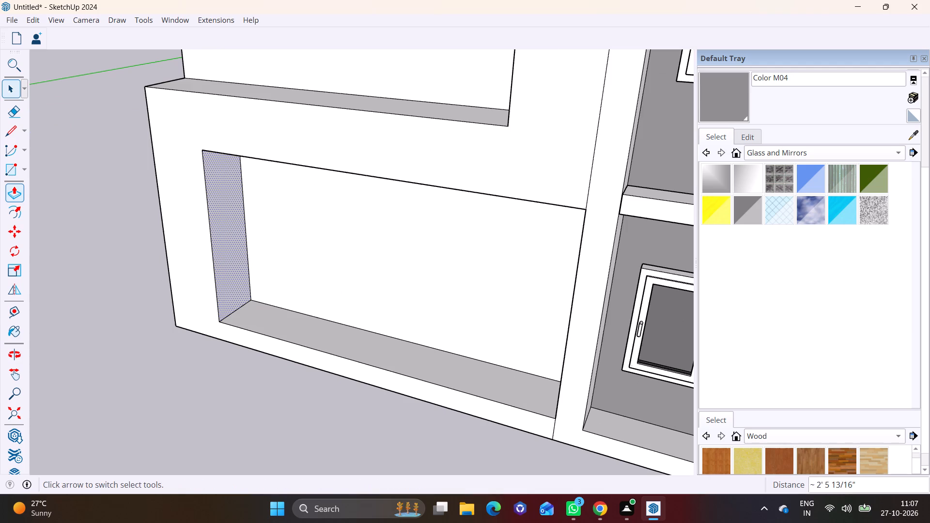
{"action": "left_click", "coordinate": [378, 339]}
{"action": "left_click", "coordinate": [13, 193]}
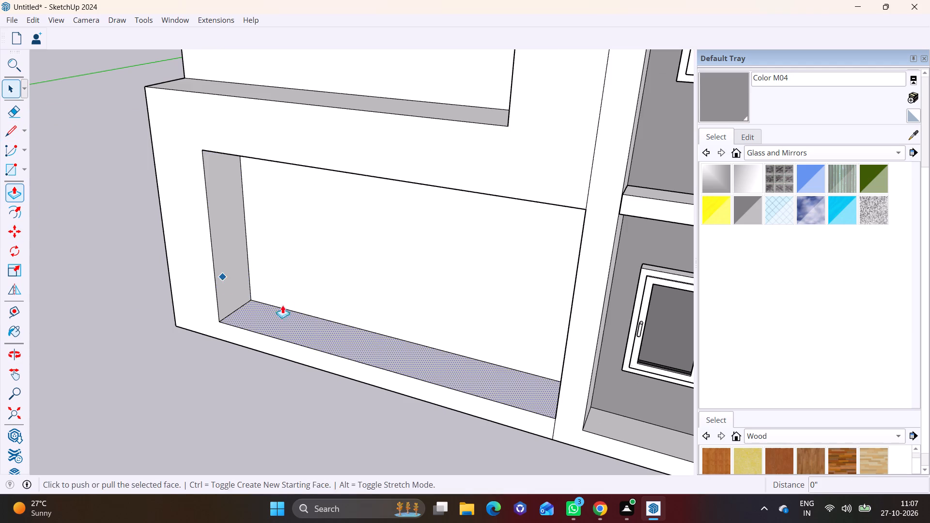
{"action": "left_click", "coordinate": [321, 331]}
{"action": "left_click", "coordinate": [322, 316]}
Examine the evenness of the thickened zigzag frame across all six storeys of the side wall.
{"action": "scroll", "coordinate": [268, 362], "scroll_direction": "down", "scroll_amount": 11}
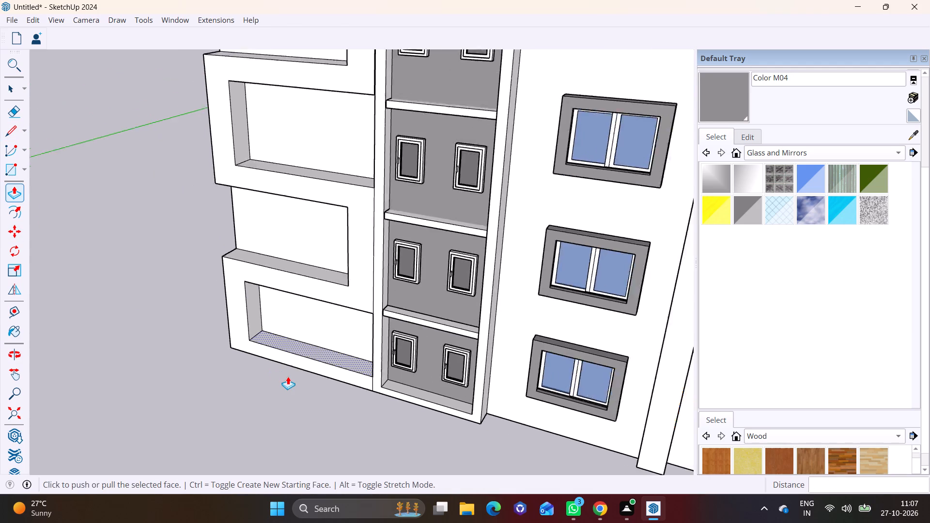
{"action": "scroll", "coordinate": [288, 376], "scroll_direction": "down", "scroll_amount": 7}
{"action": "middle_click_drag", "start_coordinate": [381, 373], "coordinate": [457, 303]}
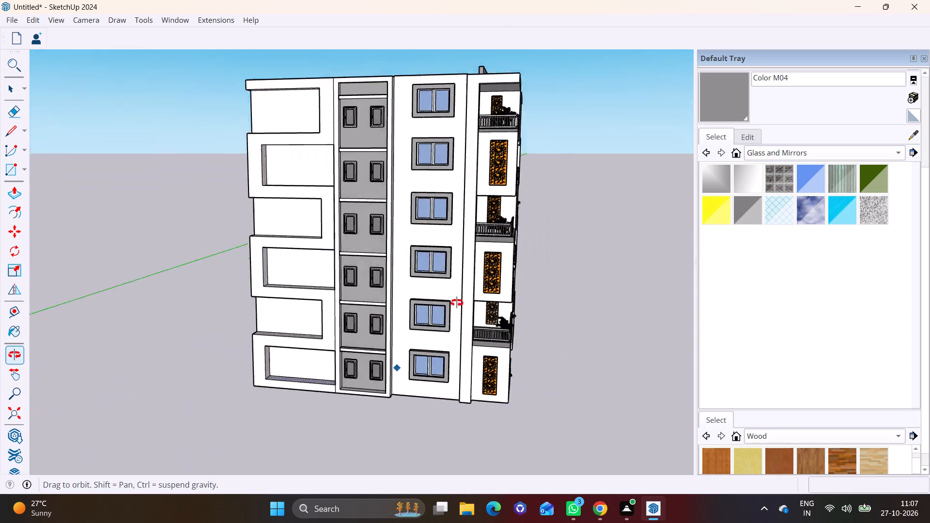
{"action": "middle_click_drag", "start_coordinate": [457, 303], "coordinate": [642, 322]}
{"action": "middle_click_drag", "start_coordinate": [339, 261], "coordinate": [242, 227]}
{"action": "scroll", "coordinate": [235, 249], "scroll_direction": "up", "scroll_amount": 2}
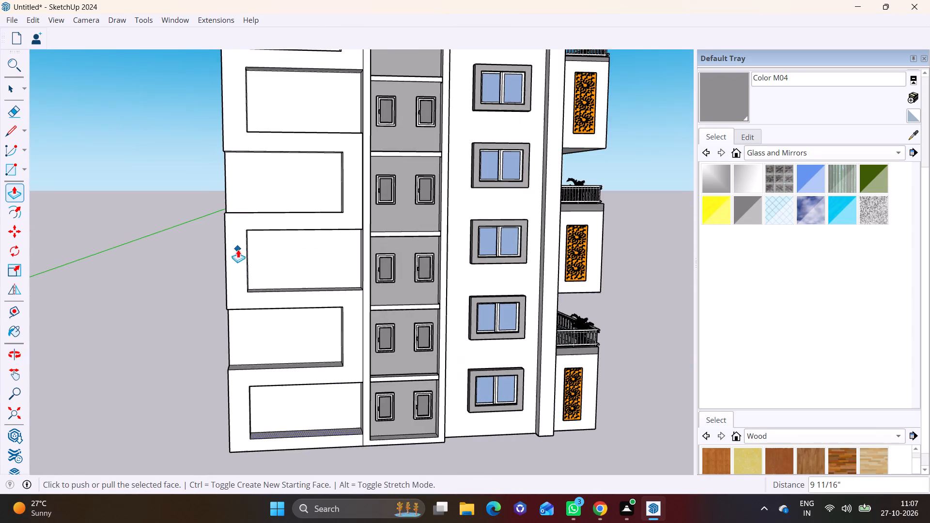
{"action": "scroll", "coordinate": [238, 249], "scroll_direction": "up", "scroll_amount": 3}
{"action": "scroll", "coordinate": [250, 281], "scroll_direction": "down", "scroll_amount": 11}
Pull the front face of the whole zigzag frame outward about 4' 9 1/2" from the side wall, and clear the selection.
{"action": "middle_click_drag", "start_coordinate": [290, 310], "coordinate": [66, 379]}
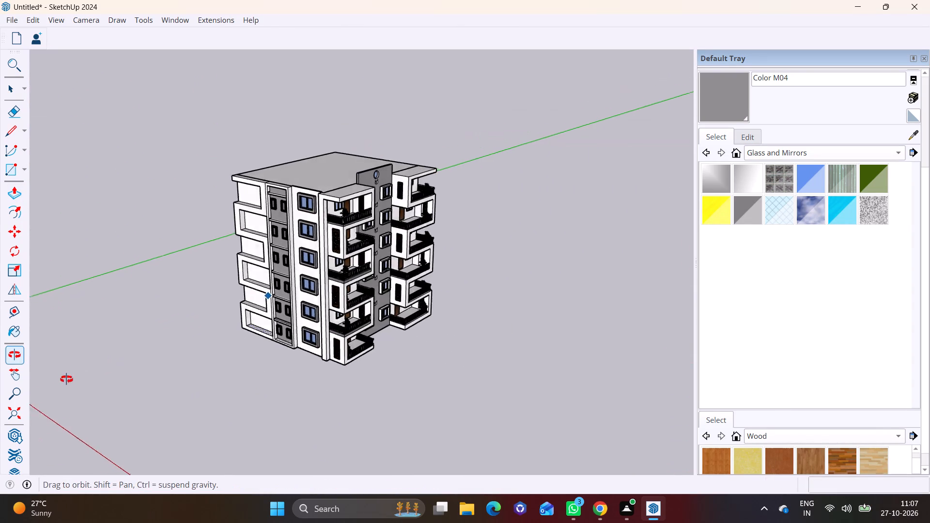
{"action": "middle_click_drag", "start_coordinate": [66, 379], "coordinate": [54, 383]}
{"action": "scroll", "coordinate": [342, 274], "scroll_direction": "up", "scroll_amount": 3}
{"action": "scroll", "coordinate": [290, 247], "scroll_direction": "up", "scroll_amount": 8}
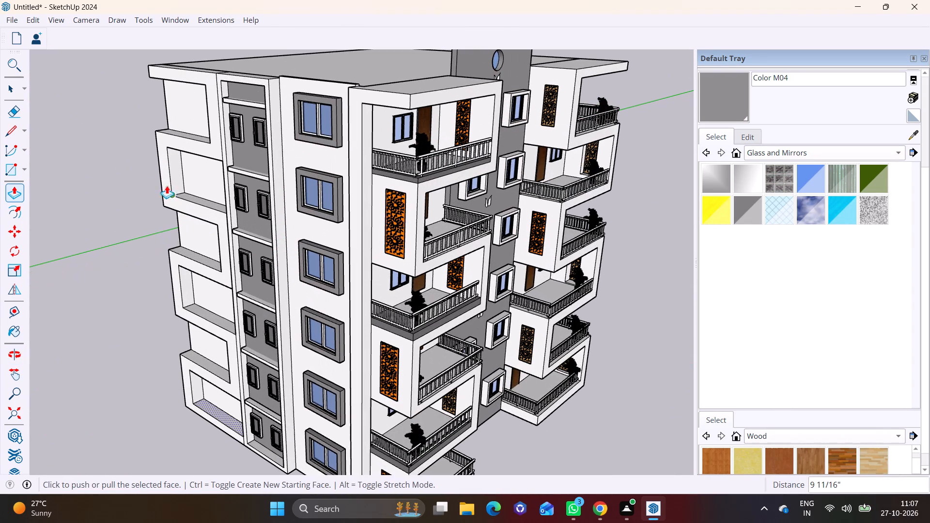
{"action": "left_click", "coordinate": [14, 82]}
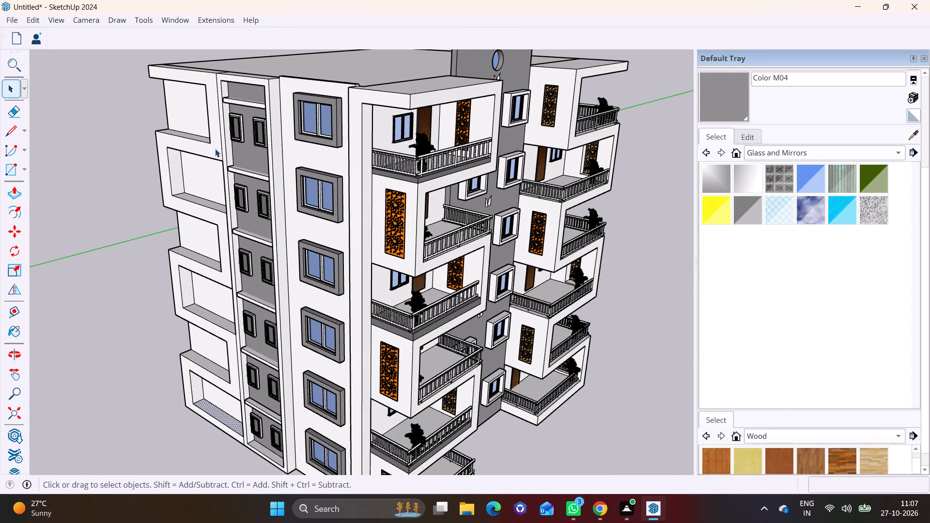
{"action": "left_click", "coordinate": [215, 149]}
{"action": "left_click", "coordinate": [5, 192]}
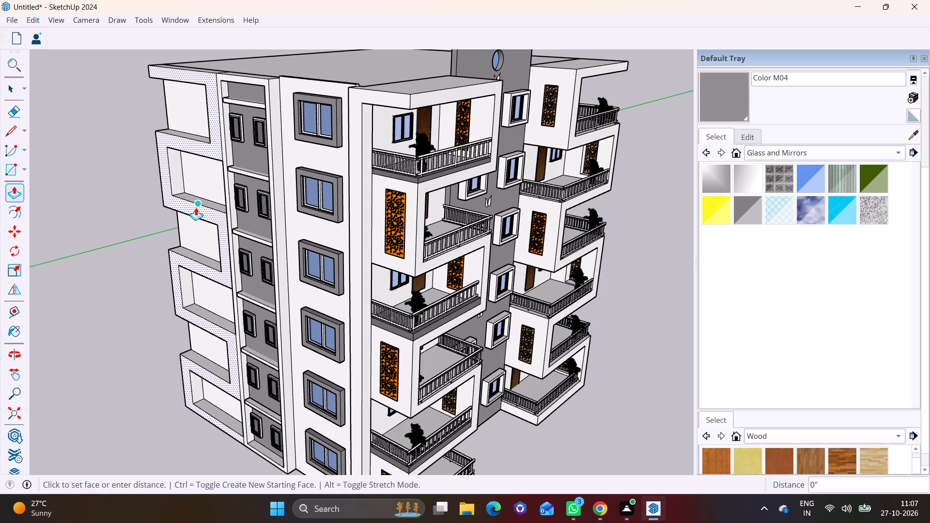
{"action": "left_click", "coordinate": [196, 207]}
{"action": "left_click", "coordinate": [174, 212]}
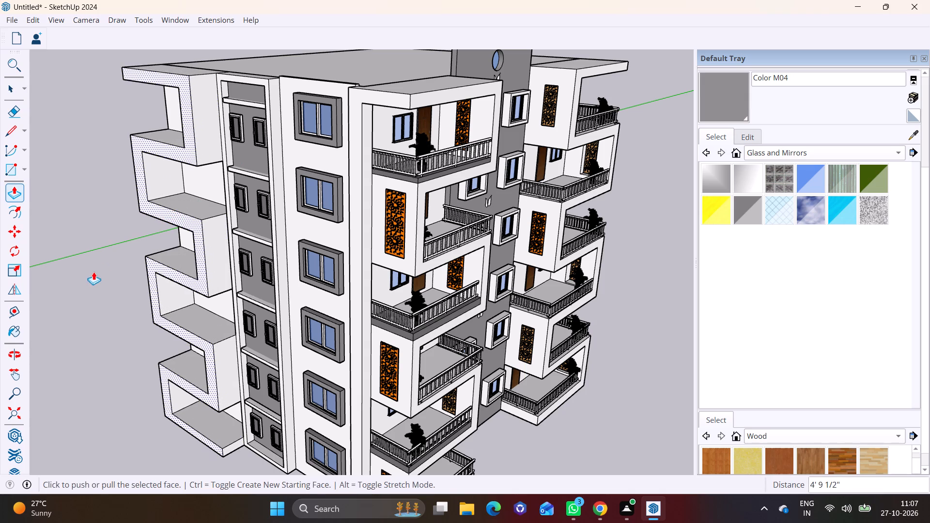
{"action": "key", "text": "space"}
{"action": "left_click", "coordinate": [92, 275]}
Examine the deepened zigzag frame from several angles alongside the window bays and balconies.
{"action": "scroll", "coordinate": [94, 277], "scroll_direction": "down", "scroll_amount": 5}
{"action": "middle_click_drag", "start_coordinate": [151, 298], "coordinate": [211, 230]}
{"action": "scroll", "coordinate": [149, 296], "scroll_direction": "up", "scroll_amount": 1}
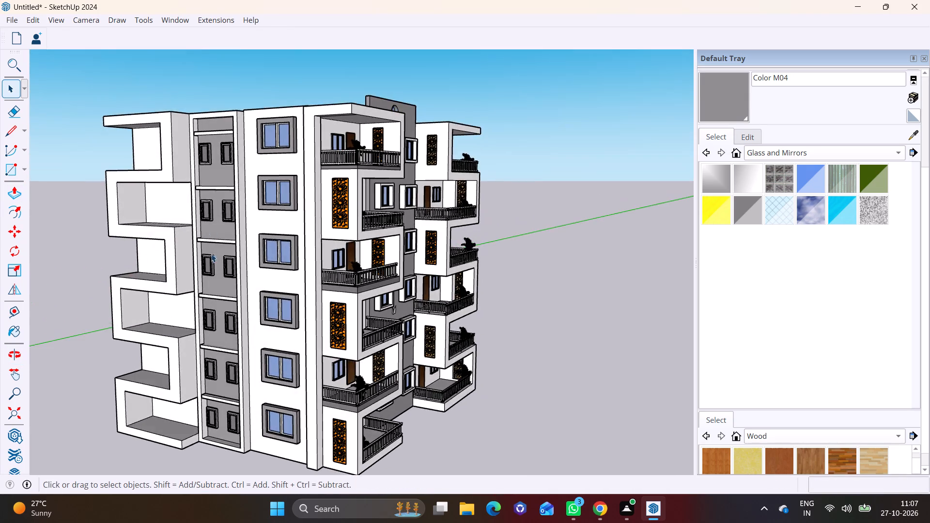
{"action": "scroll", "coordinate": [193, 288], "scroll_direction": "up", "scroll_amount": 7}
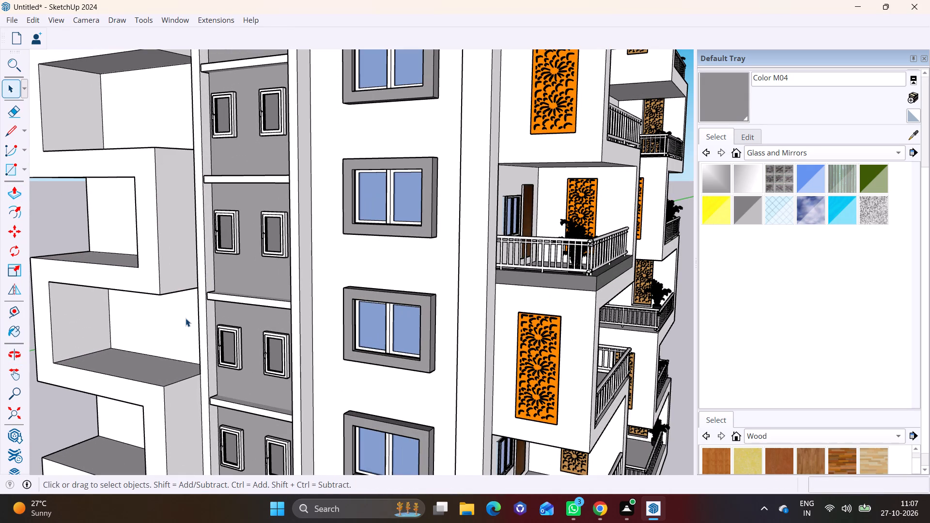
{"action": "scroll", "coordinate": [172, 297], "scroll_direction": "down", "scroll_amount": 4}
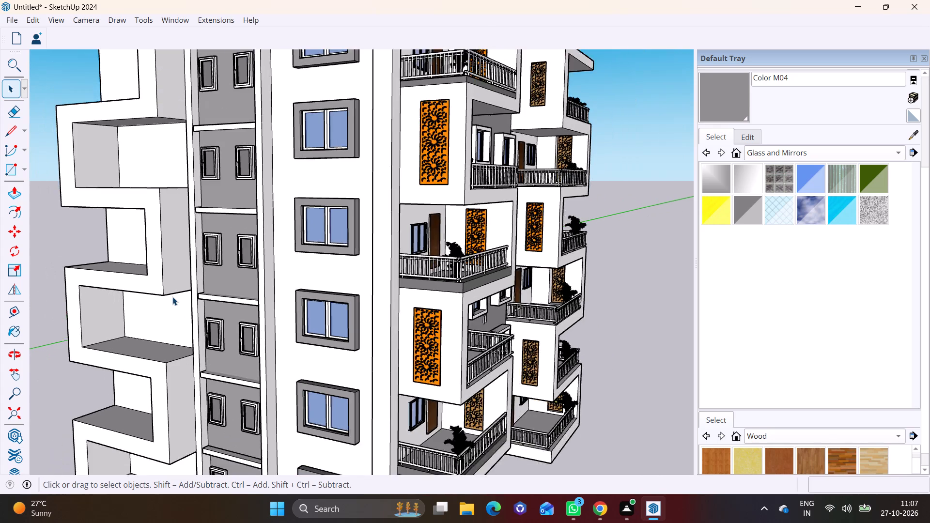
{"action": "scroll", "coordinate": [172, 297], "scroll_direction": "down", "scroll_amount": 3}
{"action": "middle_click_drag", "start_coordinate": [188, 309], "coordinate": [124, 271]}
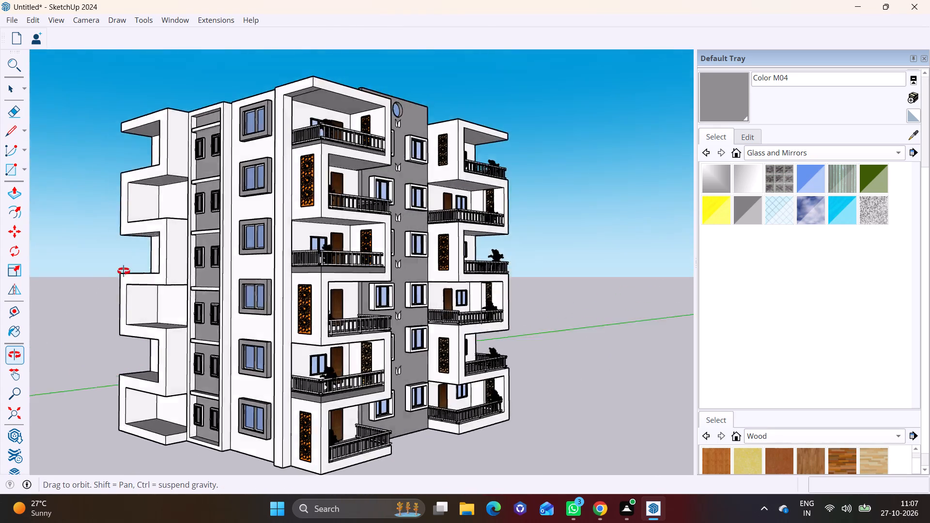
{"action": "middle_click_drag", "start_coordinate": [124, 271], "coordinate": [171, 291]}
{"action": "scroll", "coordinate": [122, 231], "scroll_direction": "up", "scroll_amount": 4}
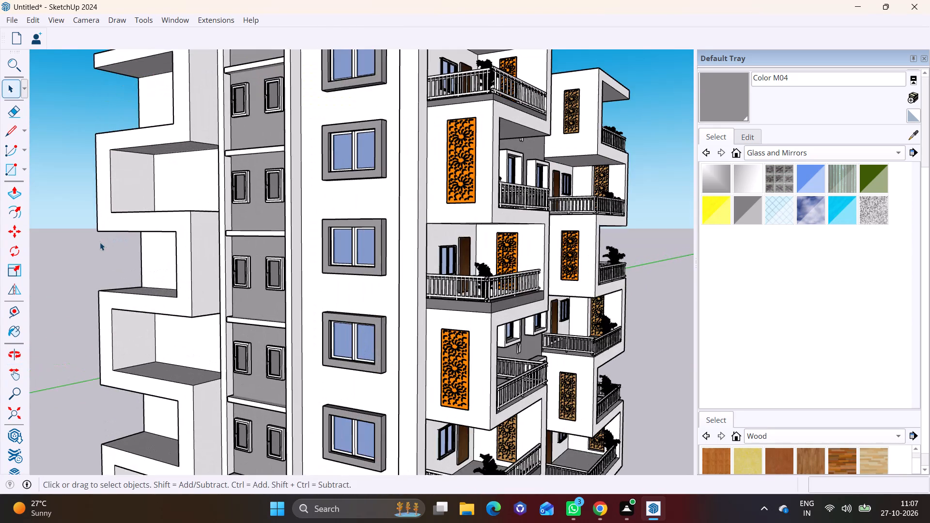
Narrow the outer post of the second frame opening from the top by pushing its inner face back about 10 1/2".
{"action": "middle_click_drag", "start_coordinate": [123, 237], "coordinate": [290, 299]}
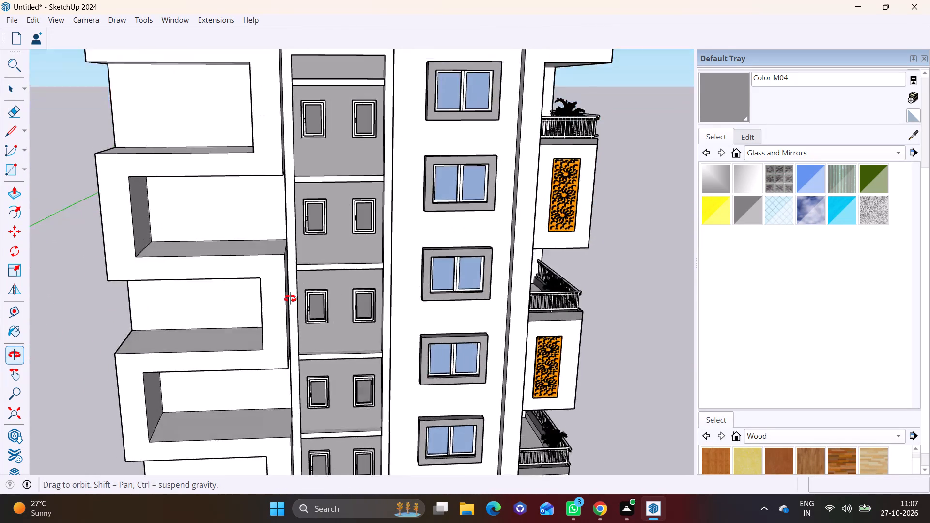
{"action": "middle_click_drag", "start_coordinate": [290, 299], "coordinate": [252, 307]}
{"action": "left_click", "coordinate": [116, 220]}
{"action": "left_click", "coordinate": [6, 189]}
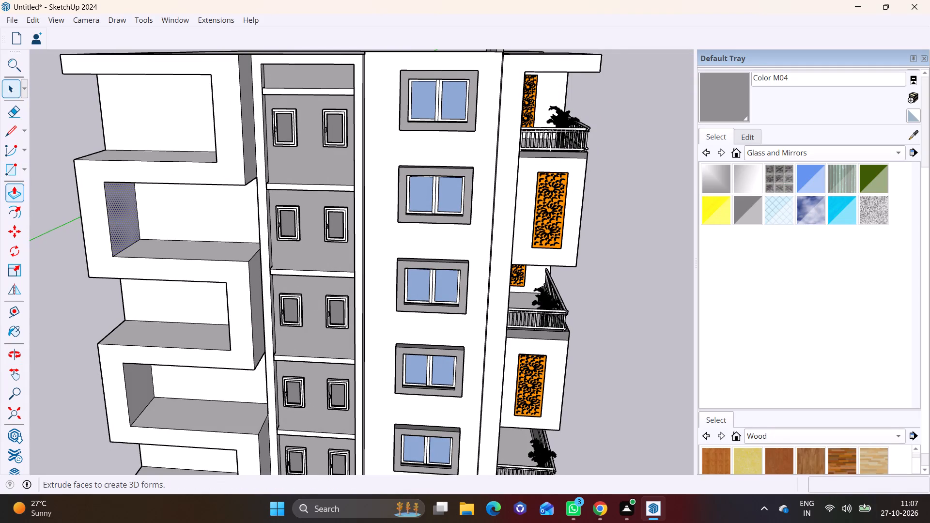
{"action": "left_click", "coordinate": [118, 202]}
{"action": "left_click", "coordinate": [110, 200]}
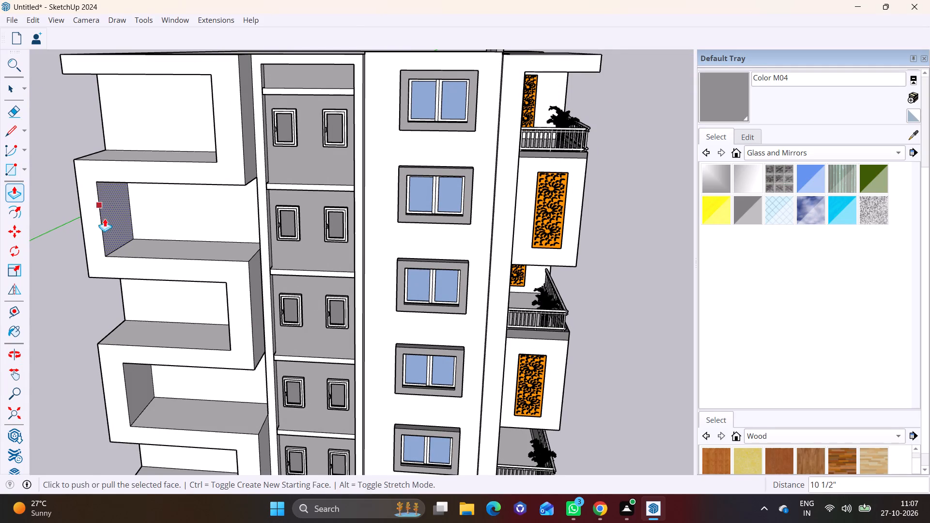
Narrow the post beside the top frame opening by pushing its inner face back about 6 1/4".
{"action": "middle_click_drag", "start_coordinate": [202, 211], "coordinate": [395, 200]}
{"action": "left_click", "coordinate": [6, 87]}
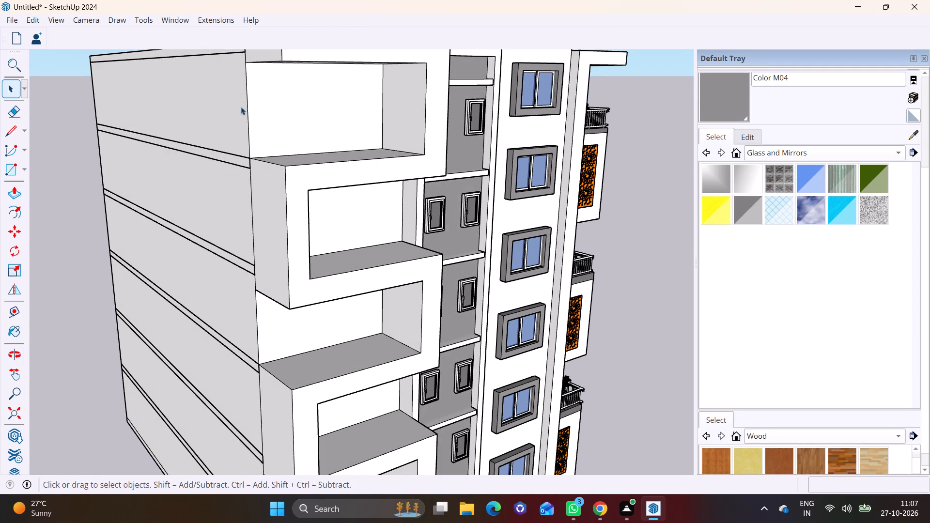
{"action": "left_click", "coordinate": [399, 107]}
{"action": "left_click", "coordinate": [12, 193]}
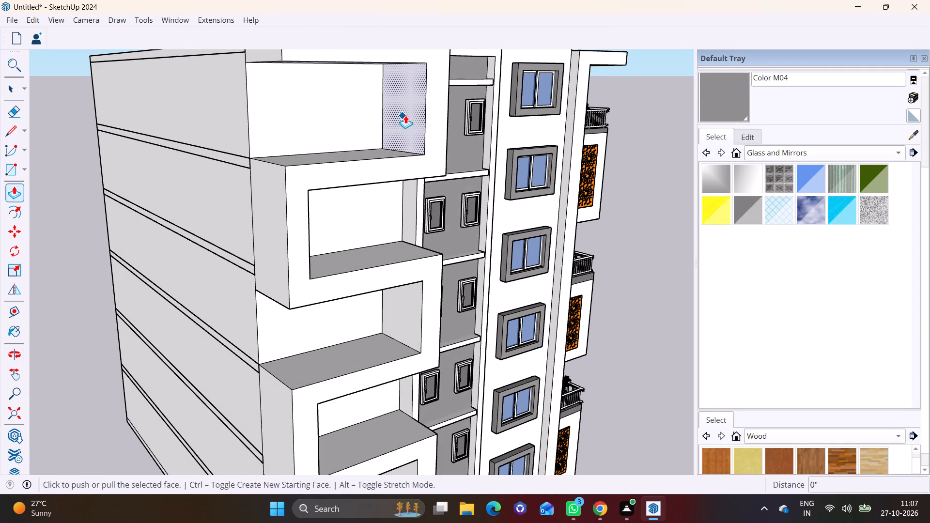
{"action": "left_click", "coordinate": [406, 115]}
{"action": "left_click", "coordinate": [410, 114]}
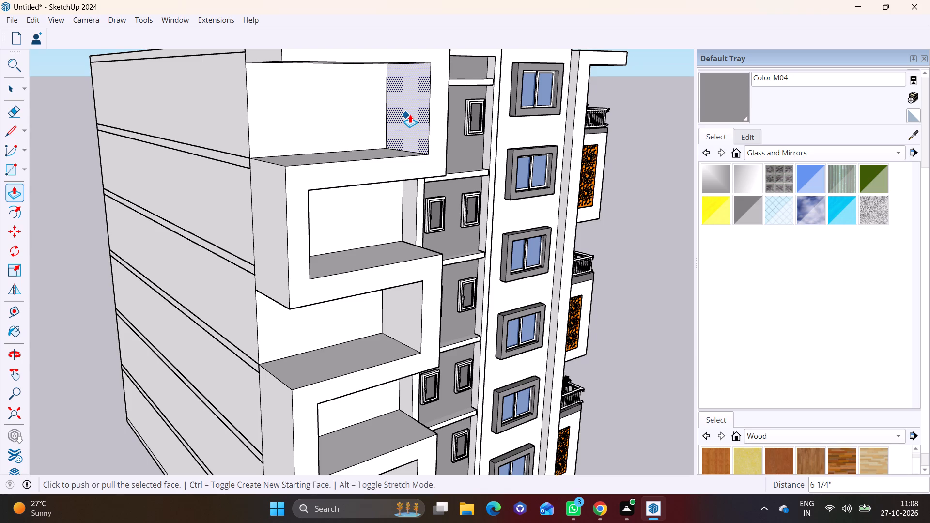
Narrow the post beside the third frame opening from the top by pushing its inner face back about 4 1/8".
{"action": "middle_click_drag", "start_coordinate": [260, 194], "coordinate": [164, 173]}
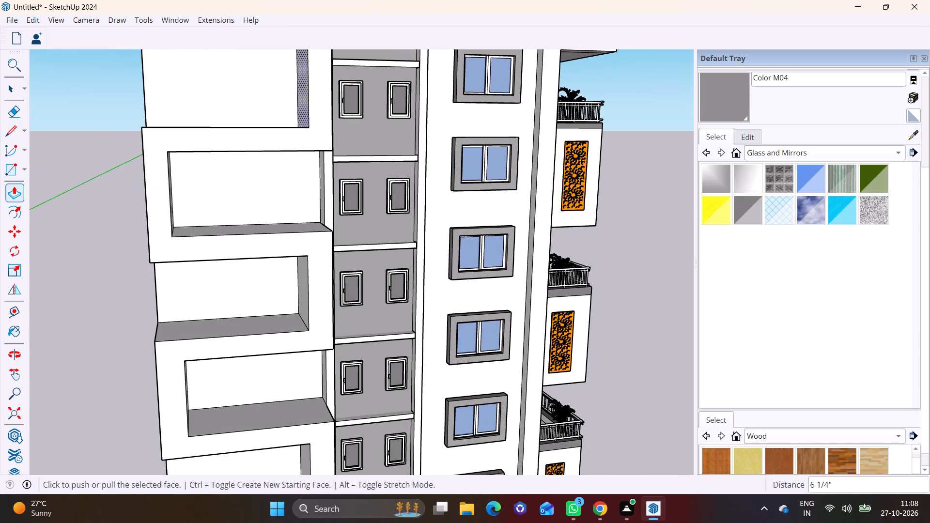
{"action": "left_click", "coordinate": [11, 92]}
{"action": "middle_click_drag", "start_coordinate": [297, 277], "coordinate": [363, 276]}
{"action": "left_click", "coordinate": [372, 280]}
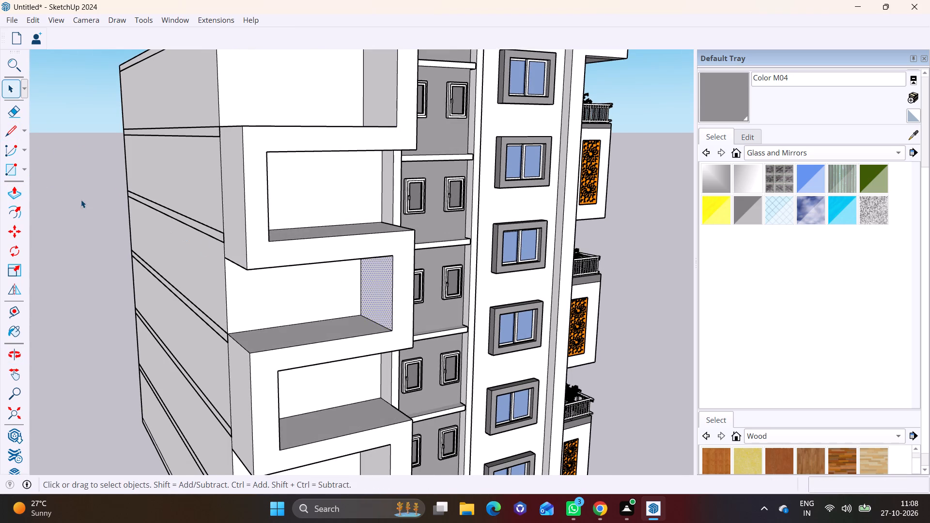
{"action": "left_click", "coordinate": [17, 190]}
{"action": "left_click", "coordinate": [370, 293]}
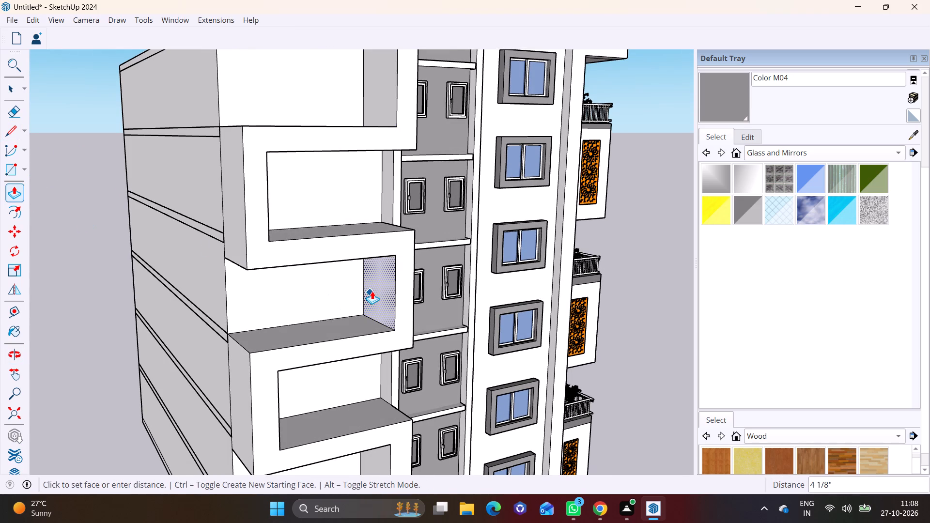
{"action": "left_click", "coordinate": [372, 291]}
Narrow the post beside the fourth frame opening from the top by pushing its inner face back about 3 5/8".
{"action": "scroll", "coordinate": [338, 367], "scroll_direction": "down", "scroll_amount": 6}
{"action": "middle_click_drag", "start_coordinate": [324, 384], "coordinate": [247, 372]}
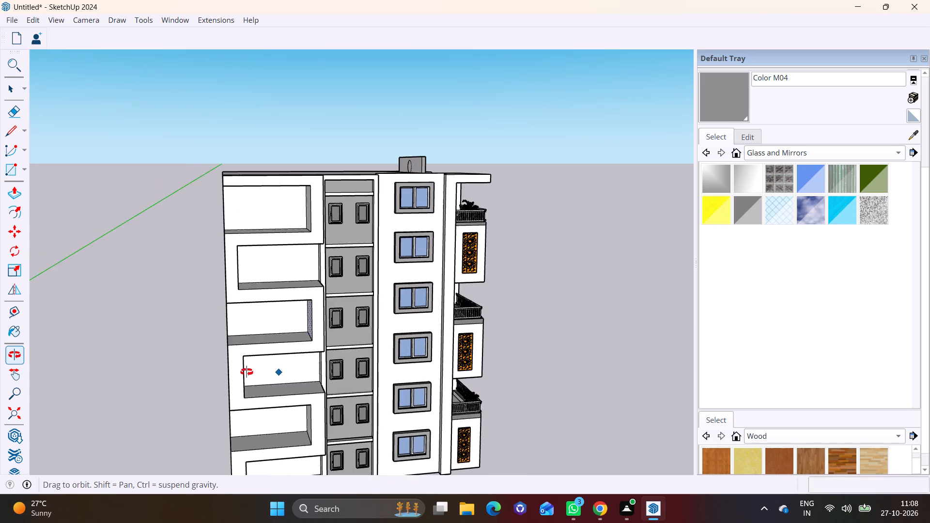
{"action": "middle_click_drag", "start_coordinate": [247, 372], "coordinate": [246, 372]}
{"action": "middle_click_drag", "start_coordinate": [266, 385], "coordinate": [279, 259]}
{"action": "middle_click_drag", "start_coordinate": [286, 292], "coordinate": [244, 280]}
{"action": "scroll", "coordinate": [265, 286], "scroll_direction": "up", "scroll_amount": 1}
{"action": "scroll", "coordinate": [242, 239], "scroll_direction": "up", "scroll_amount": 3}
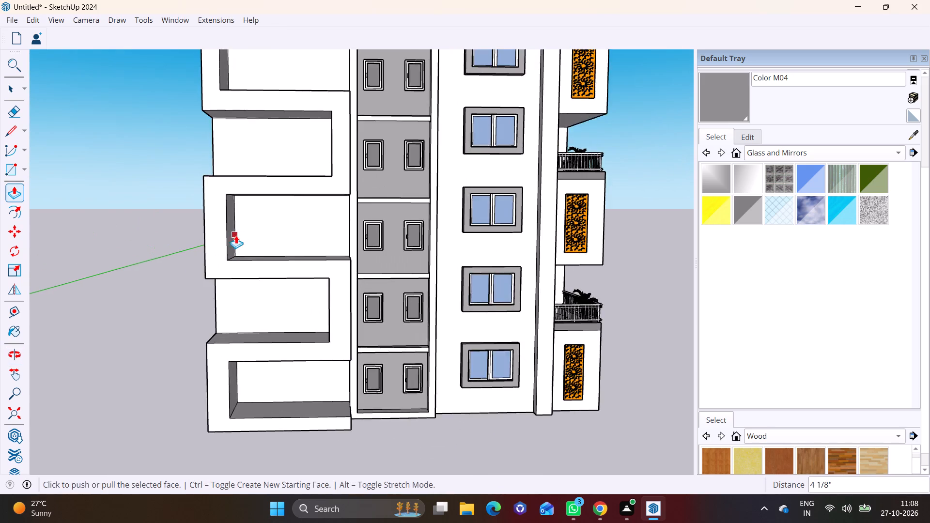
{"action": "scroll", "coordinate": [236, 235], "scroll_direction": "up", "scroll_amount": 2}
{"action": "left_click", "coordinate": [13, 92]}
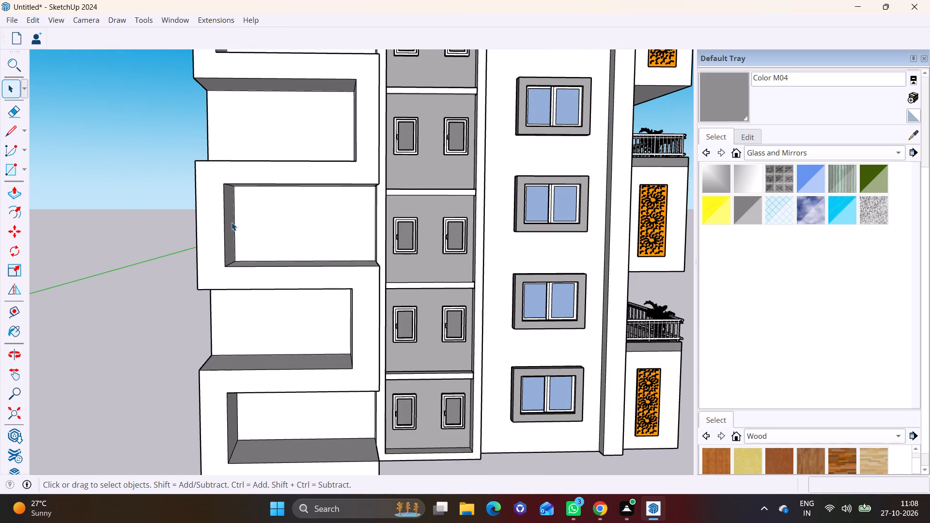
{"action": "left_click", "coordinate": [232, 222]}
{"action": "left_click", "coordinate": [19, 192]}
{"action": "middle_click_drag", "start_coordinate": [221, 258], "coordinate": [156, 280]}
{"action": "left_click", "coordinate": [178, 252]}
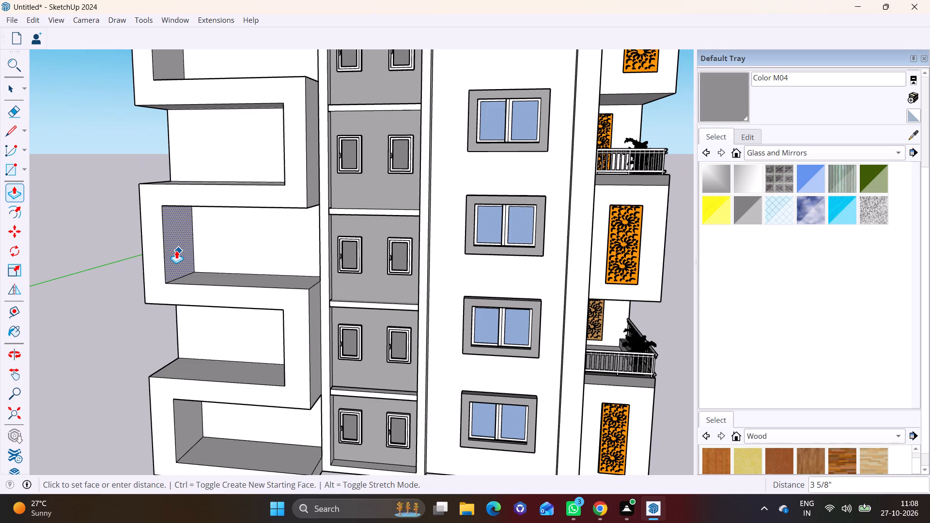
{"action": "left_click", "coordinate": [176, 250]}
Narrow the post beside the fifth frame opening from the top by pushing its inner face back about 6 3/4".
{"action": "middle_click_drag", "start_coordinate": [296, 352], "coordinate": [494, 319]}
{"action": "left_click", "coordinate": [8, 91]}
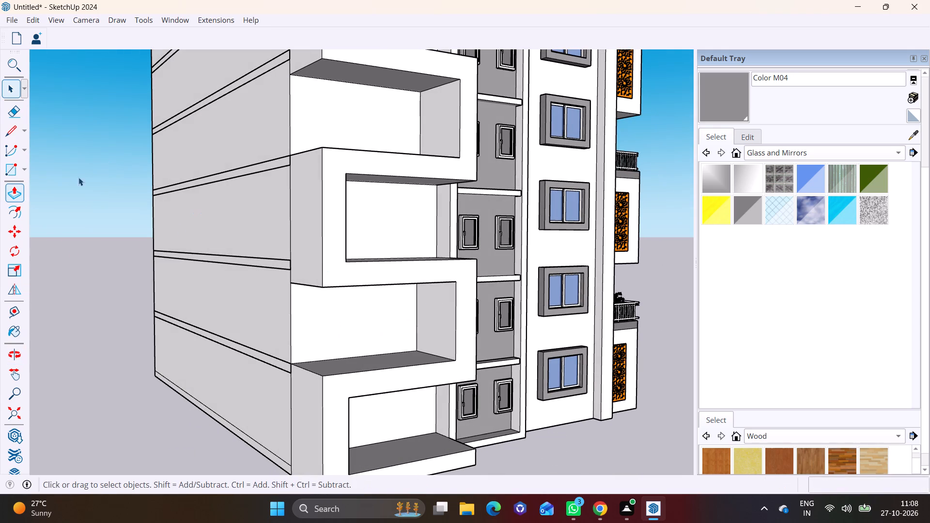
{"action": "left_click", "coordinate": [432, 309]}
{"action": "left_click", "coordinate": [10, 192]}
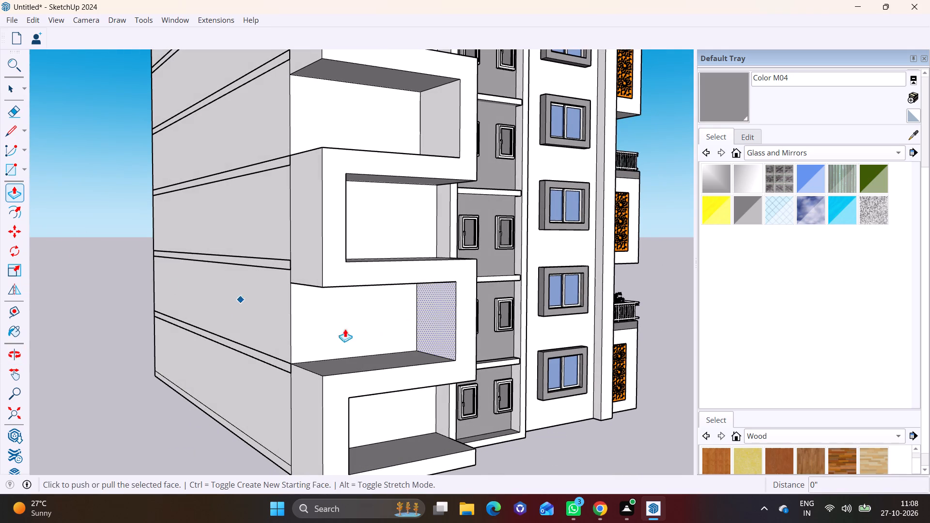
{"action": "left_click", "coordinate": [438, 330]}
{"action": "left_click", "coordinate": [442, 329]}
Narrow the post beside the bottom frame opening by pushing its inner face back slightly, and clear the selection.
{"action": "scroll", "coordinate": [423, 397], "scroll_direction": "down", "scroll_amount": 1}
{"action": "middle_click_drag", "start_coordinate": [402, 397], "coordinate": [374, 389]}
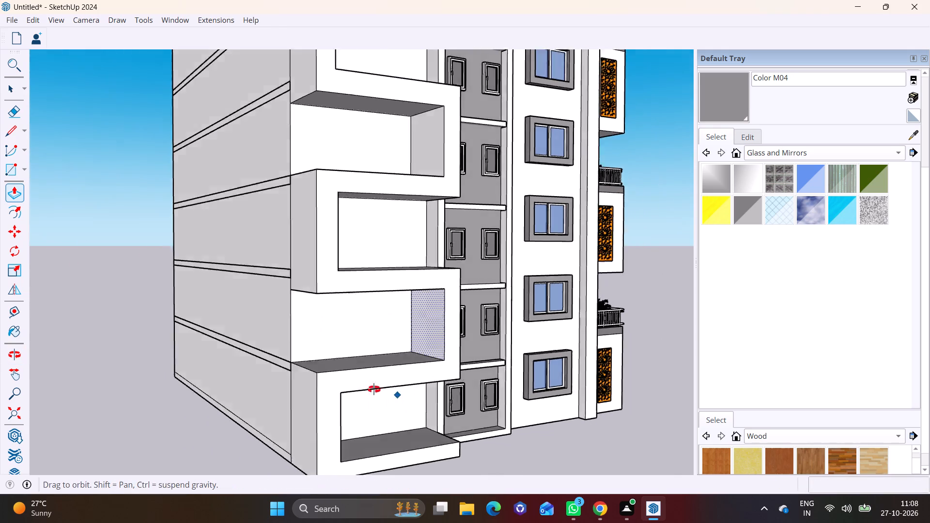
{"action": "middle_click_drag", "start_coordinate": [374, 389], "coordinate": [236, 368]}
{"action": "middle_click_drag", "start_coordinate": [194, 365], "coordinate": [321, 319]}
{"action": "middle_click_drag", "start_coordinate": [321, 318], "coordinate": [243, 347]}
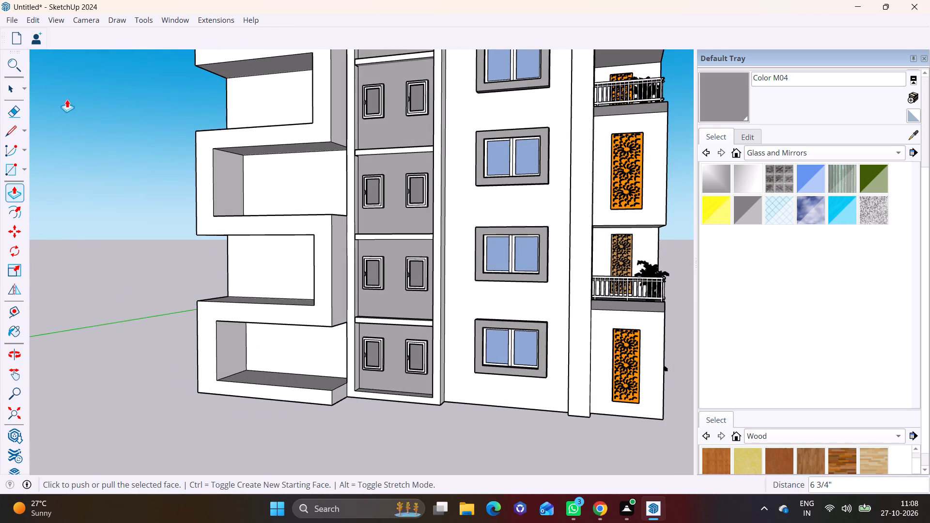
{"action": "left_click", "coordinate": [11, 84]}
{"action": "left_click", "coordinate": [235, 344]}
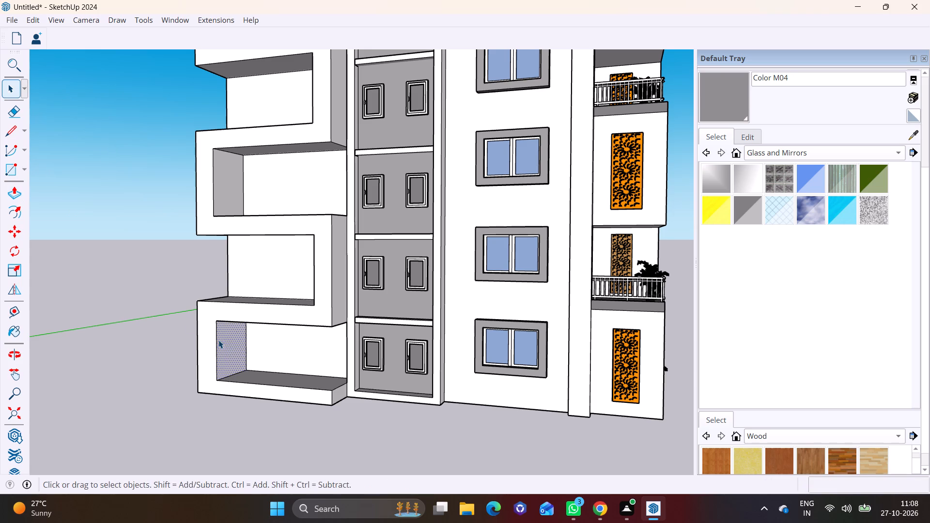
{"action": "left_click", "coordinate": [12, 187]}
{"action": "left_click", "coordinate": [230, 351]}
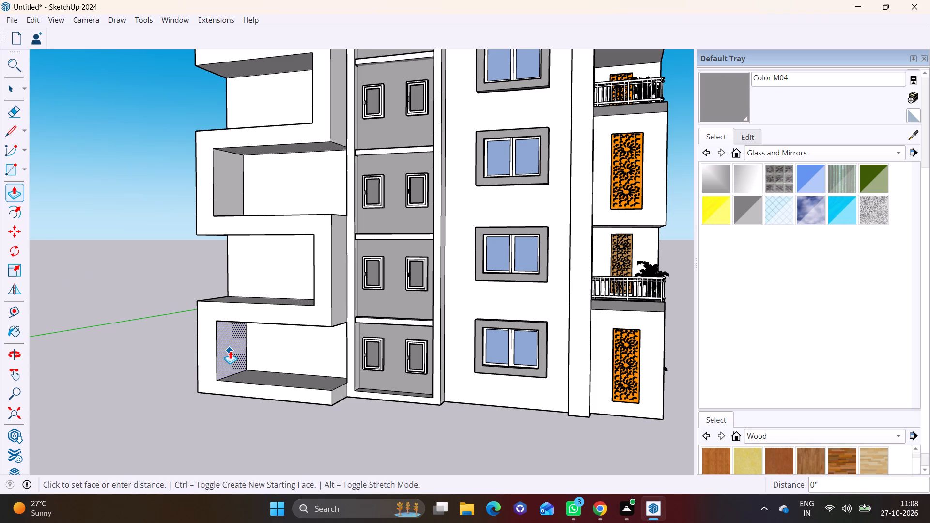
{"action": "left_click", "coordinate": [228, 349]}
{"action": "key", "text": "space"}
{"action": "left_click", "coordinate": [121, 348]}
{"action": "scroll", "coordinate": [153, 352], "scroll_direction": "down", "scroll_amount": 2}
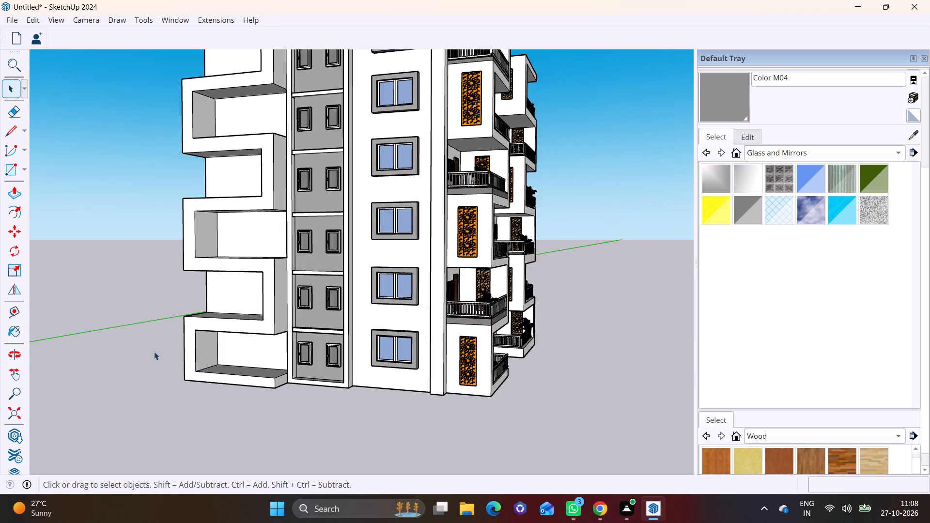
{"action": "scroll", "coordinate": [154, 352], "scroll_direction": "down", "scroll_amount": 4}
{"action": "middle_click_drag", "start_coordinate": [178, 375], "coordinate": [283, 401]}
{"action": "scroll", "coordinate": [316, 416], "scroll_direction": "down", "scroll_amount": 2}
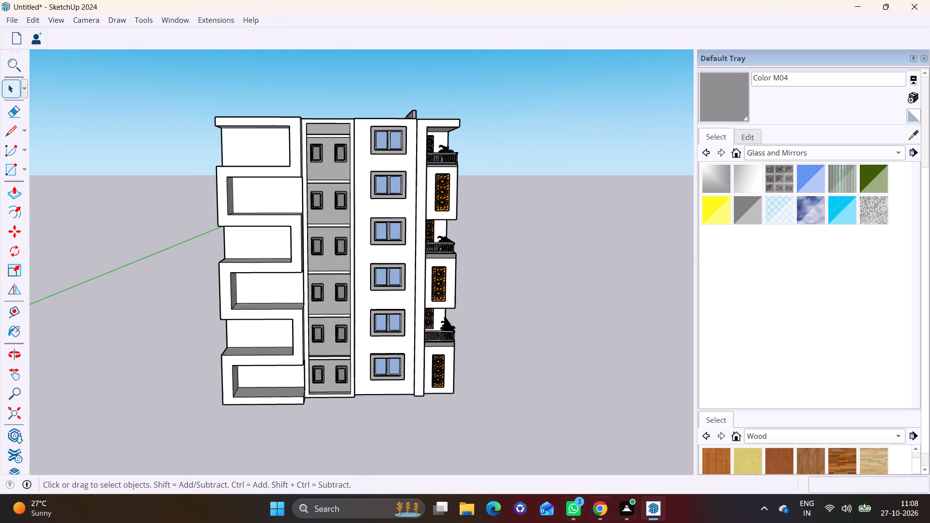
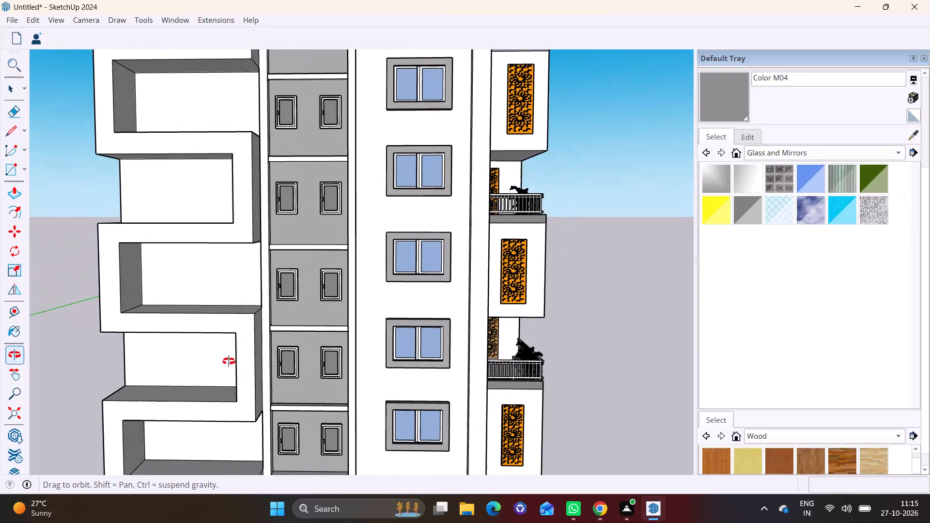
Draw an upright rectangle about 2' 4" by 8' on the outer side face of the zigzag frame's top post, beside the small windows.
{"action": "scroll", "coordinate": [229, 359], "scroll_direction": "down", "scroll_amount": 1}
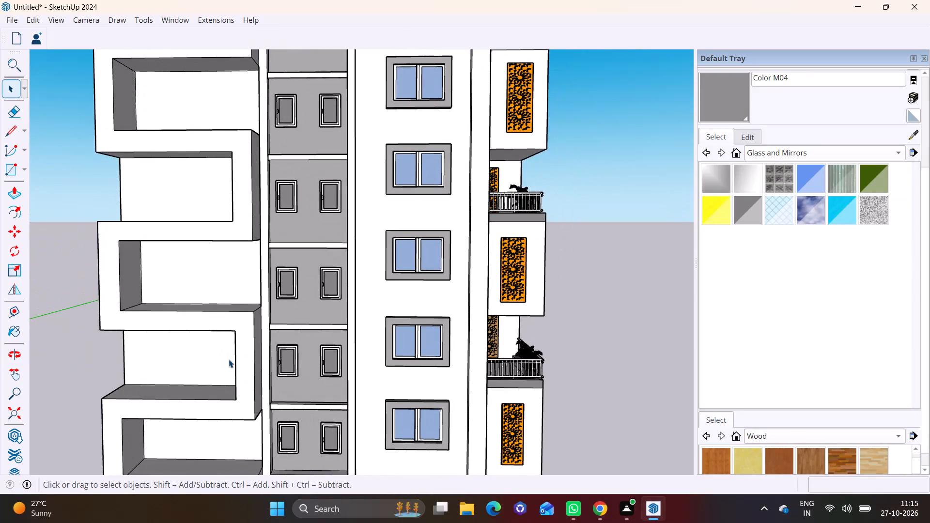
{"action": "scroll", "coordinate": [229, 359], "scroll_direction": "down", "scroll_amount": 3}
{"action": "middle_click_drag", "start_coordinate": [302, 389], "coordinate": [313, 372], "text": "shift"}
{"action": "scroll", "coordinate": [465, 354], "scroll_direction": "up", "scroll_amount": 1}
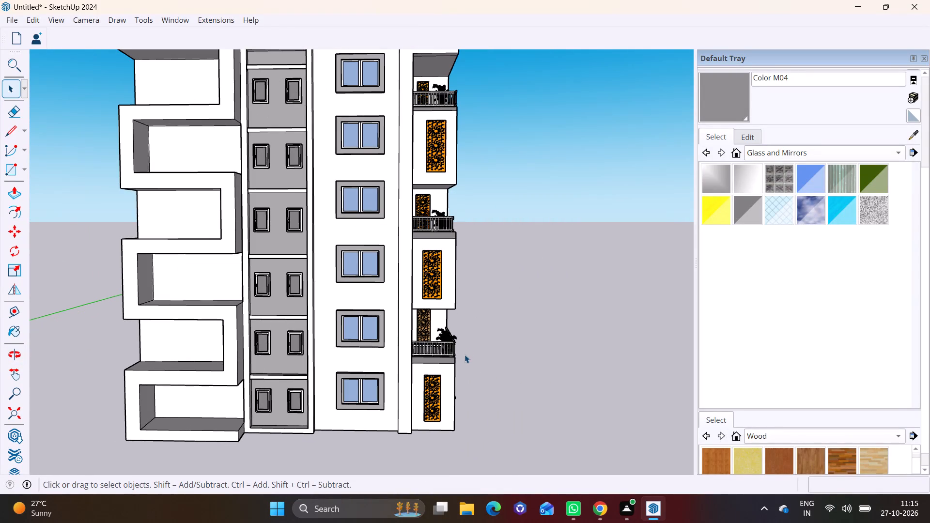
{"action": "middle_click_drag", "start_coordinate": [465, 354], "coordinate": [288, 375]}
{"action": "middle_click_drag", "start_coordinate": [294, 325], "coordinate": [304, 316]}
{"action": "scroll", "coordinate": [133, 152], "scroll_direction": "up", "scroll_amount": 2}
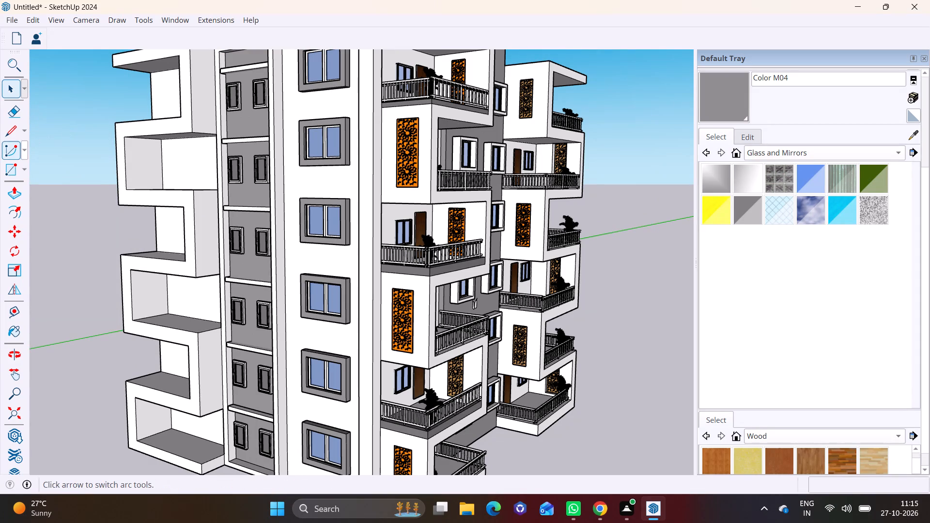
{"action": "left_click", "coordinate": [22, 169]}
{"action": "left_click", "coordinate": [27, 185]}
{"action": "middle_click_drag", "start_coordinate": [152, 158], "coordinate": [153, 251], "text": "shift"}
{"action": "scroll", "coordinate": [221, 203], "scroll_direction": "up", "scroll_amount": 6}
{"action": "middle_click_drag", "start_coordinate": [197, 193], "coordinate": [121, 190]}
{"action": "scroll", "coordinate": [162, 161], "scroll_direction": "up", "scroll_amount": 6}
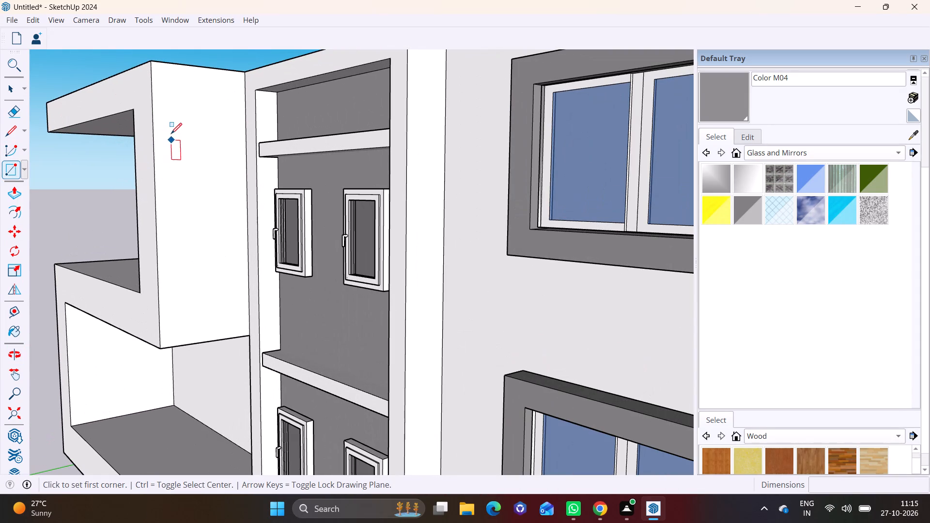
{"action": "left_click", "coordinate": [179, 117]}
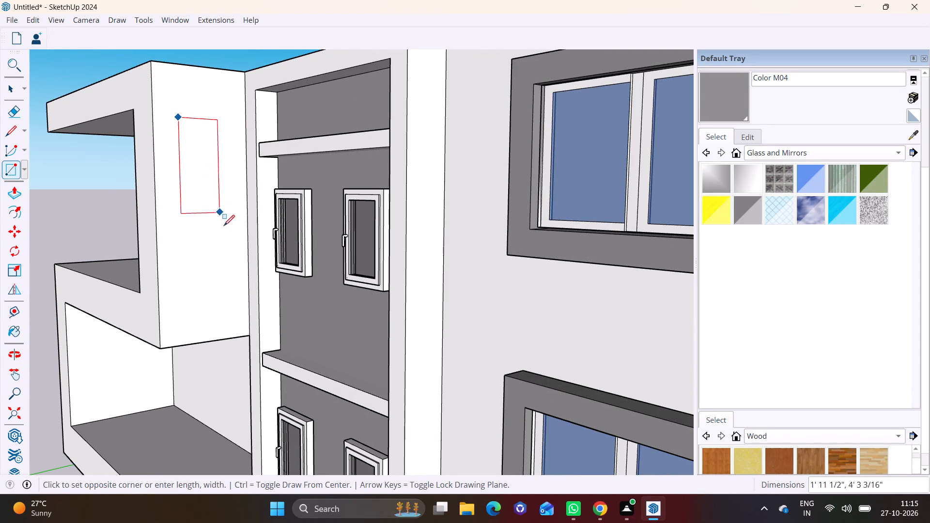
{"action": "left_click", "coordinate": [228, 281]}
Copy the rectangle's four edges straight down about 22' onto the next post's side face on the same side.
{"action": "scroll", "coordinate": [197, 250], "scroll_direction": "down", "scroll_amount": 4}
{"action": "middle_click_drag", "start_coordinate": [174, 289], "coordinate": [196, 147], "text": "shift"}
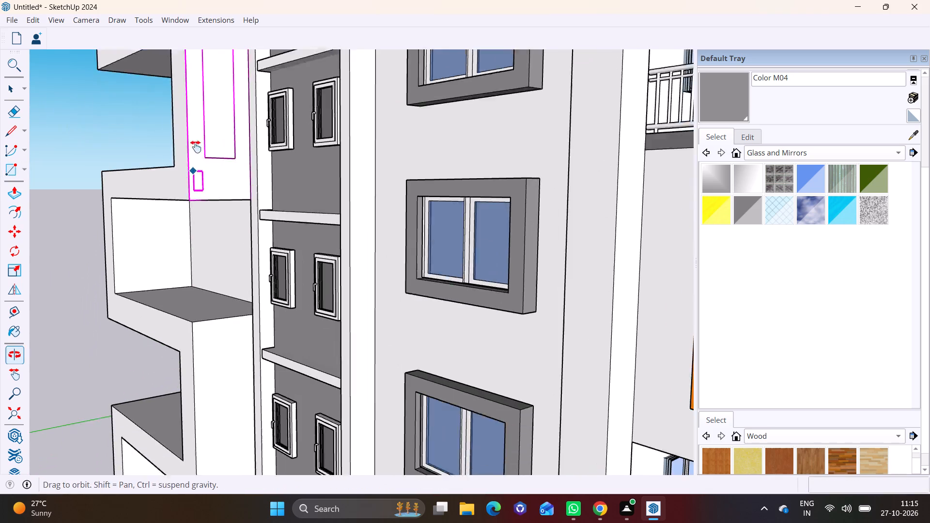
{"action": "middle_click_drag", "start_coordinate": [196, 147], "coordinate": [196, 134], "text": "shift"}
{"action": "scroll", "coordinate": [235, 309], "scroll_direction": "down", "scroll_amount": 3}
{"action": "middle_click_drag", "start_coordinate": [221, 225], "coordinate": [215, 312]}
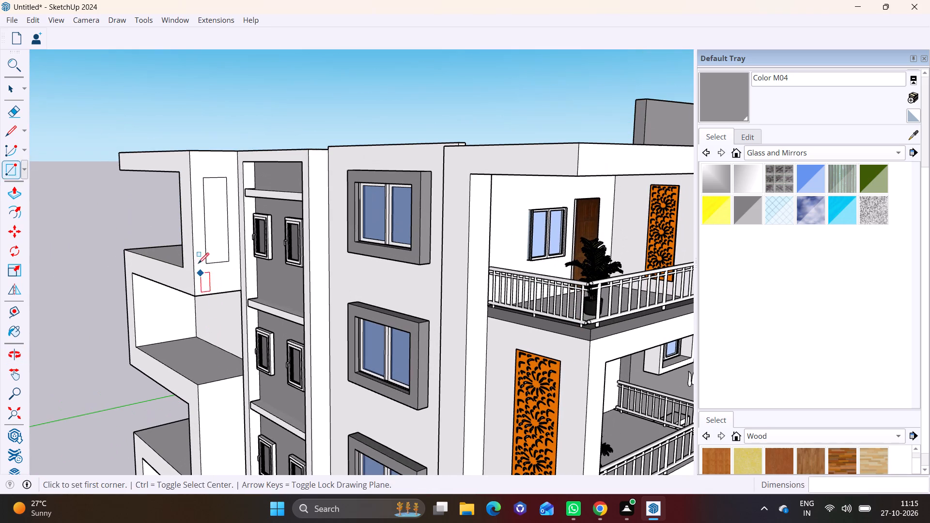
{"action": "key", "text": "space"}
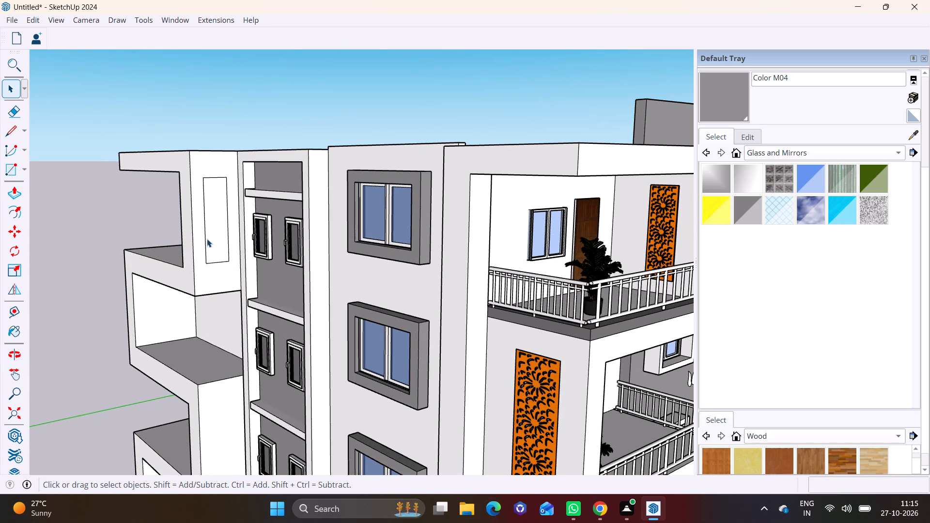
{"action": "left_click", "coordinate": [205, 241]}
{"action": "left_click", "coordinate": [219, 263], "text": "ctrl"}
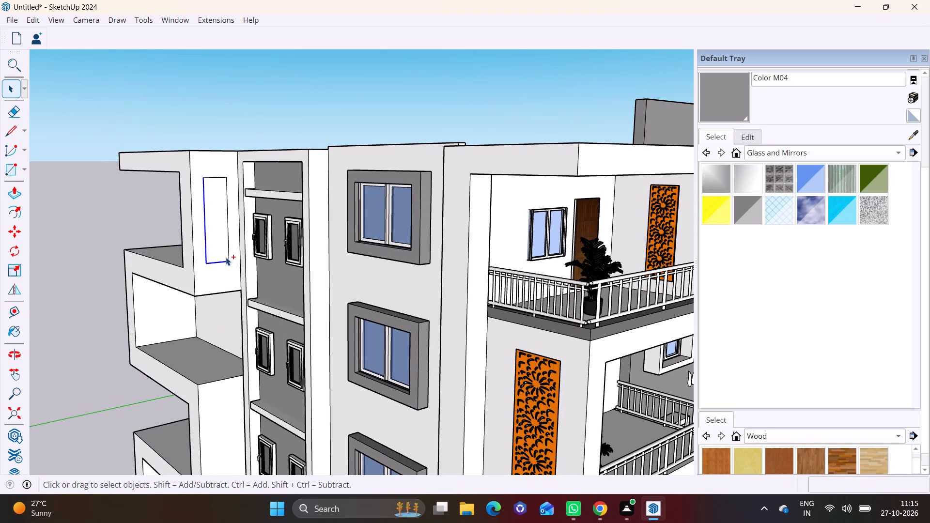
{"action": "left_click", "coordinate": [230, 253], "text": "ctrl"}
{"action": "left_click", "coordinate": [213, 178], "text": "ctrl"}
{"action": "scroll", "coordinate": [213, 178], "scroll_direction": "up", "scroll_amount": 2}
{"action": "key", "text": "m"}
{"action": "left_click", "coordinate": [228, 178]}
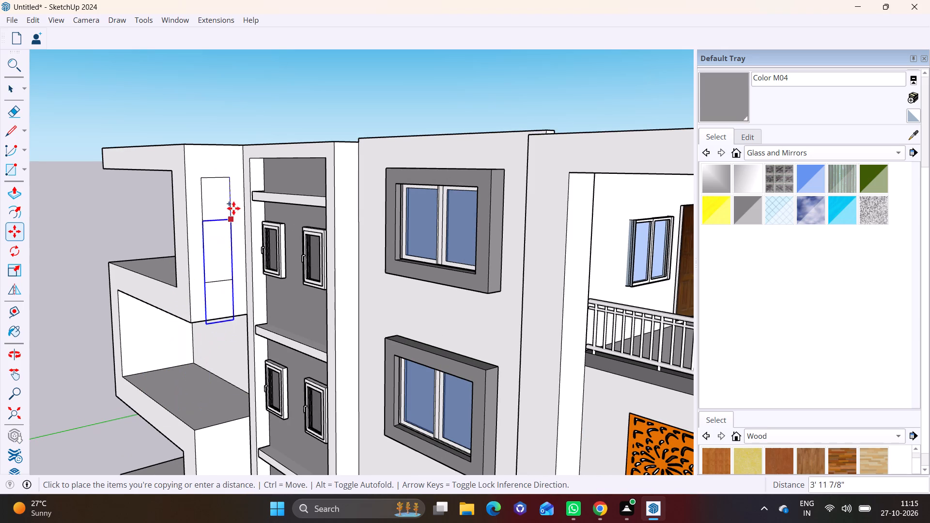
{"action": "middle_click_drag", "start_coordinate": [235, 316], "coordinate": [248, 117], "text": "shift"}
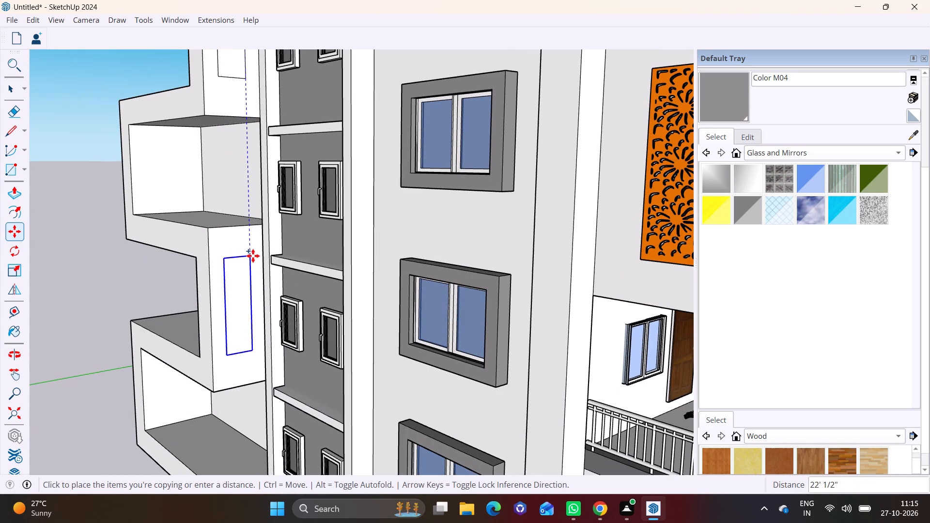
{"action": "left_click", "coordinate": [253, 256]}
Copy the rectangle outline straight down again onto the lowest post's side face on the same side.
{"action": "left_click", "coordinate": [251, 257]}
{"action": "middle_click_drag", "start_coordinate": [251, 336], "coordinate": [253, 142]}
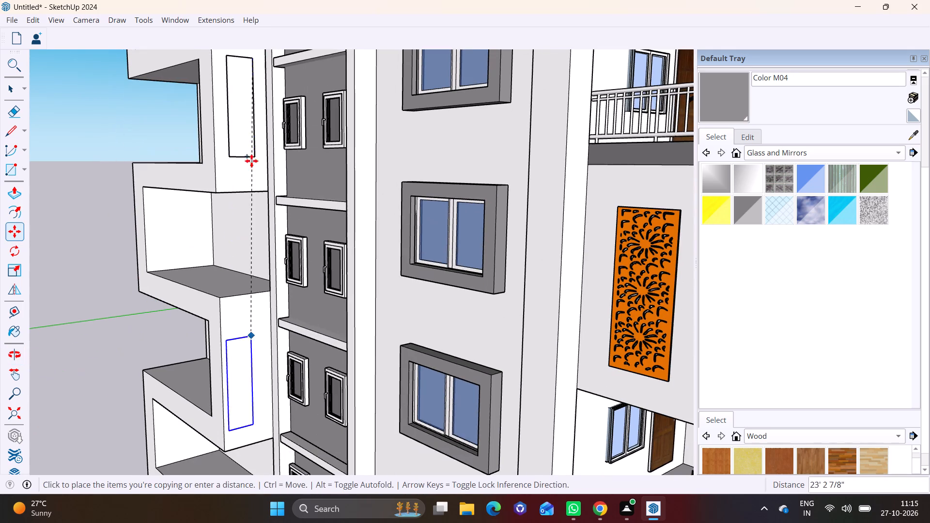
{"action": "left_click", "coordinate": [257, 323]}
Copy the rectangle outline across onto the bottom post's outer face on the opposite side of the zigzag frame.
{"action": "middle_click_drag", "start_coordinate": [259, 322], "coordinate": [270, 266], "text": "shift"}
{"action": "scroll", "coordinate": [259, 322], "scroll_direction": "up", "scroll_amount": 1, "text": "shift"}
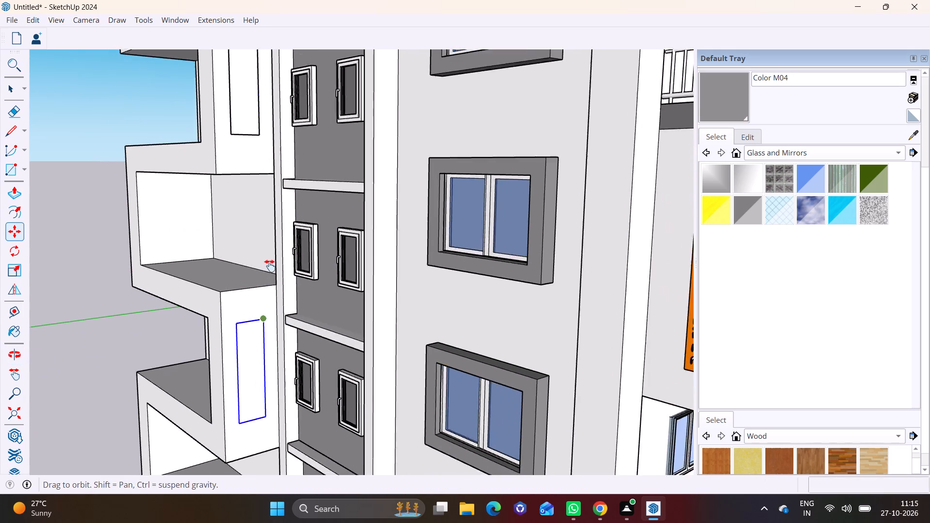
{"action": "middle_click_drag", "start_coordinate": [270, 266], "coordinate": [270, 205], "text": "shift"}
{"action": "left_click", "coordinate": [270, 206]}
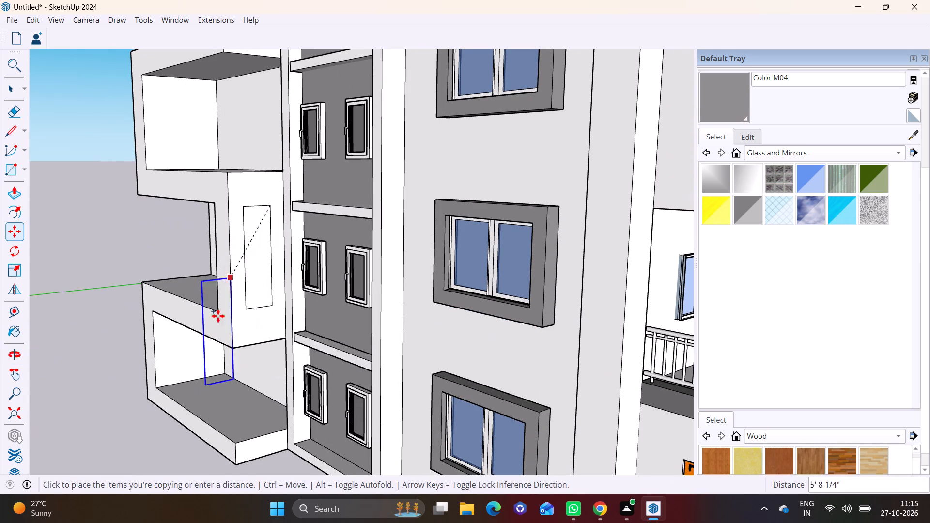
{"action": "scroll", "coordinate": [195, 351], "scroll_direction": "up", "scroll_amount": 9}
{"action": "middle_click_drag", "start_coordinate": [197, 322], "coordinate": [366, 273]}
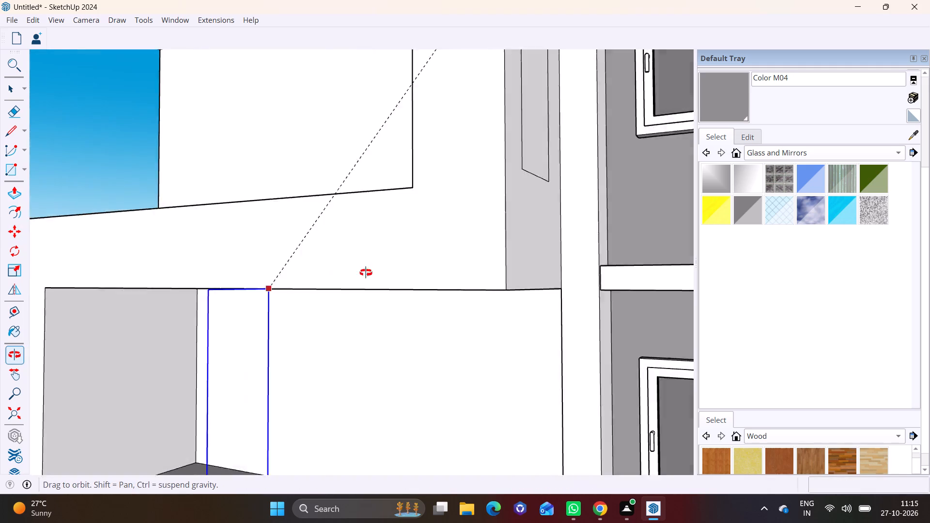
{"action": "middle_click_drag", "start_coordinate": [366, 273], "coordinate": [409, 273]}
{"action": "scroll", "coordinate": [134, 264], "scroll_direction": "down", "scroll_amount": 7}
{"action": "middle_click_drag", "start_coordinate": [72, 263], "coordinate": [333, 282]}
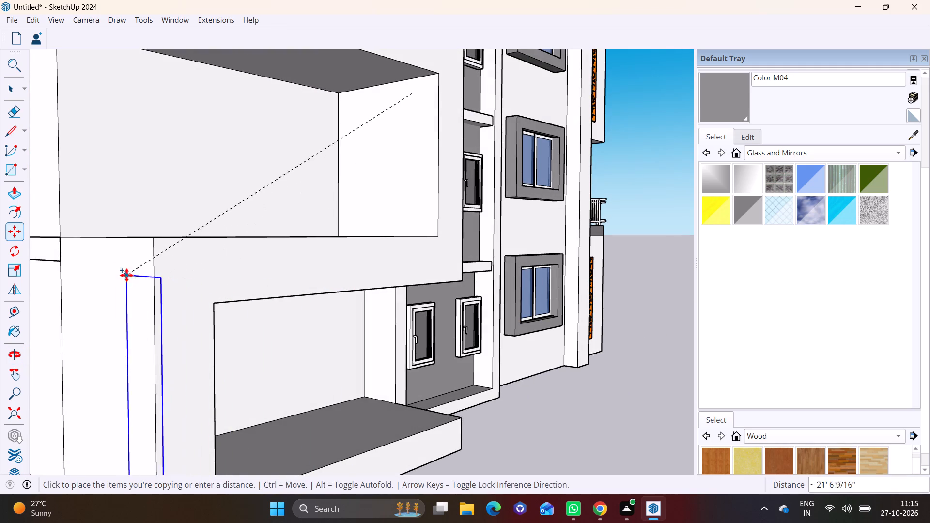
{"action": "middle_click_drag", "start_coordinate": [91, 278], "coordinate": [126, 184], "text": "shift"}
{"action": "left_click", "coordinate": [121, 200]}
Copy the opposite-side outline straight up about 21' onto the next post's outer face.
{"action": "left_click", "coordinate": [122, 200]}
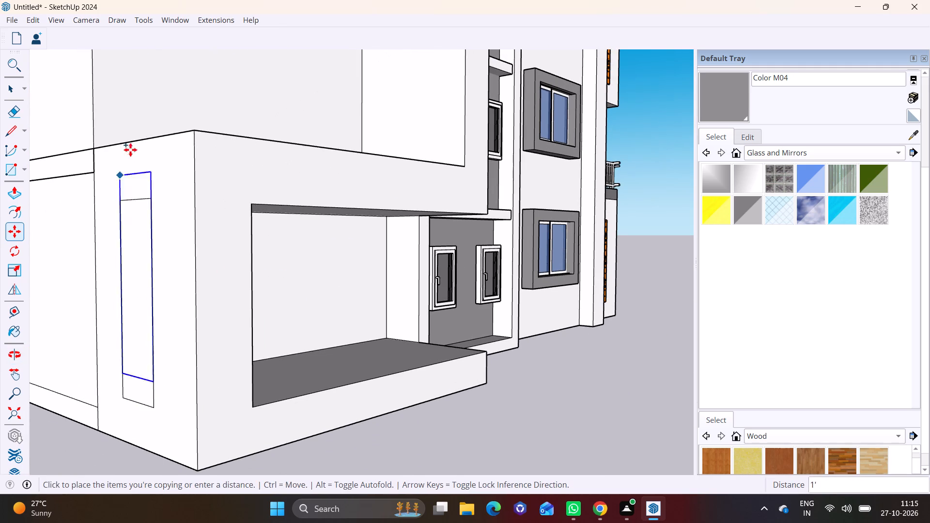
{"action": "scroll", "coordinate": [135, 133], "scroll_direction": "down", "scroll_amount": 7}
{"action": "middle_click_drag", "start_coordinate": [143, 80], "coordinate": [143, 364], "text": "shift"}
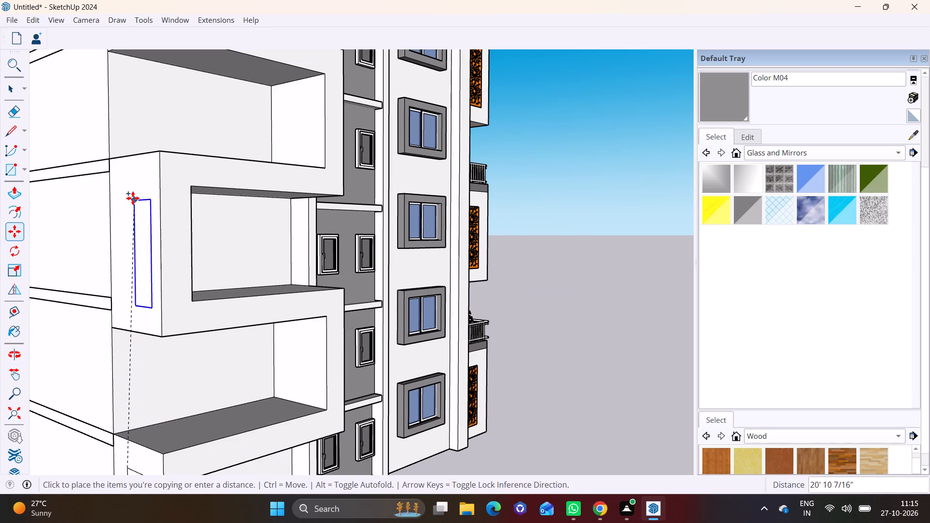
{"action": "left_click", "coordinate": [127, 191]}
Copy the opposite-side outline up about 22' 2" onto the uppermost post's outer face on that side.
{"action": "left_click", "coordinate": [124, 189]}
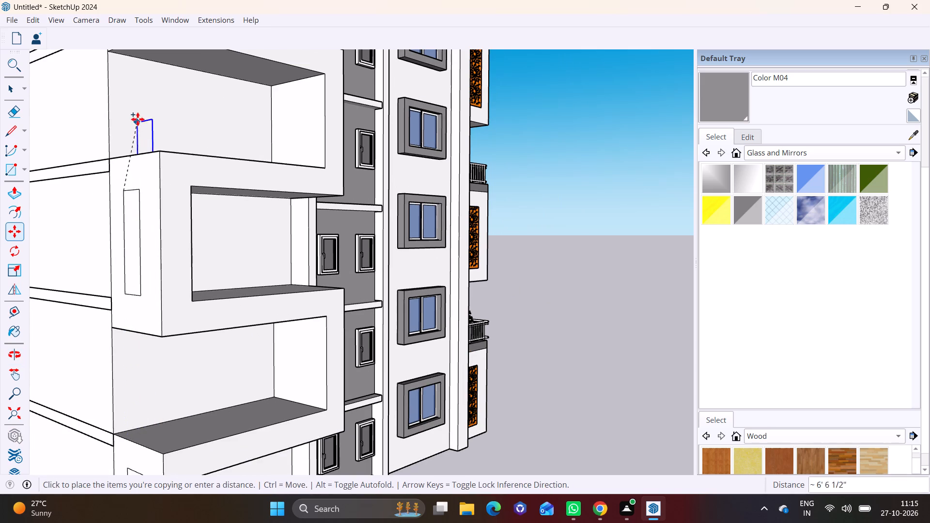
{"action": "scroll", "coordinate": [138, 119], "scroll_direction": "down", "scroll_amount": 6}
{"action": "middle_click_drag", "start_coordinate": [138, 98], "coordinate": [179, 342], "text": "shift"}
{"action": "scroll", "coordinate": [174, 279], "scroll_direction": "up", "scroll_amount": 6}
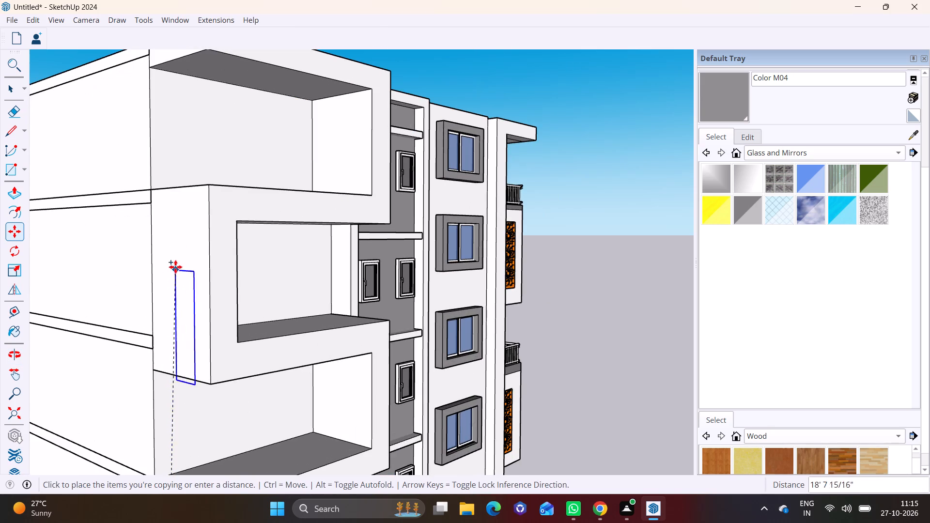
{"action": "left_click", "coordinate": [172, 222]}
{"action": "key", "text": "space"}
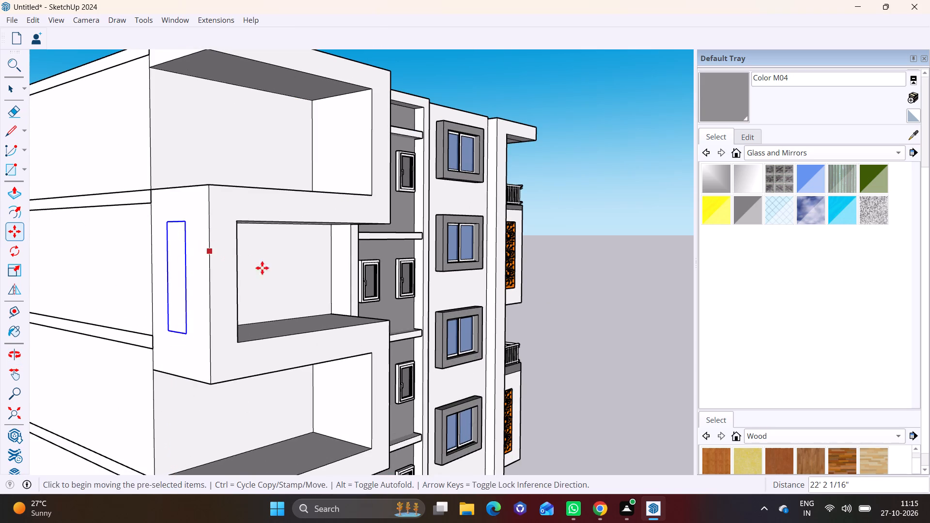
Push the rectangle on the top post beside the small windows inward about 2' 5 5/8" to cut a slot through it.
{"action": "middle_click_drag", "start_coordinate": [300, 279], "coordinate": [141, 302]}
{"action": "scroll", "coordinate": [176, 268], "scroll_direction": "down", "scroll_amount": 3}
{"action": "middle_click_drag", "start_coordinate": [179, 277], "coordinate": [320, 290], "text": "shift"}
{"action": "scroll", "coordinate": [320, 290], "scroll_direction": "down", "scroll_amount": 1, "text": "shift"}
{"action": "middle_click_drag", "start_coordinate": [289, 285], "coordinate": [74, 292]}
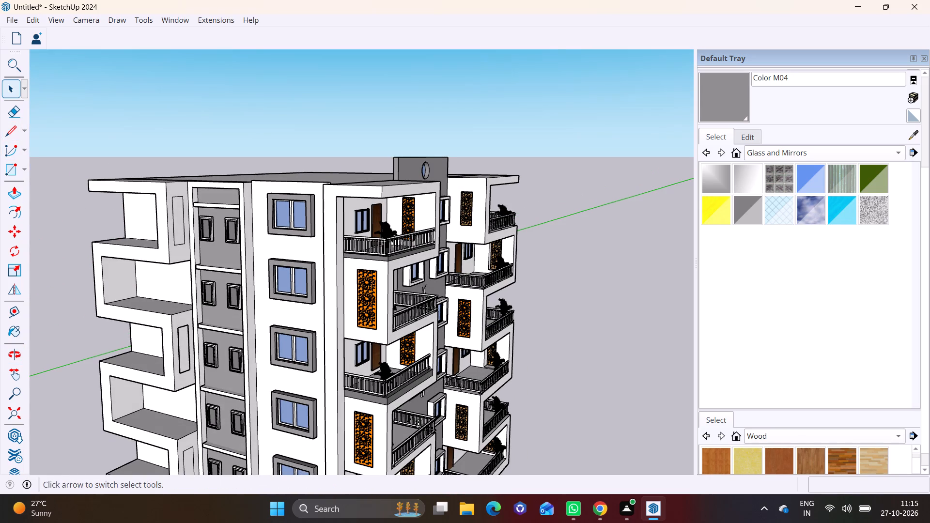
{"action": "left_click", "coordinate": [15, 89]}
{"action": "left_click", "coordinate": [9, 86]}
{"action": "scroll", "coordinate": [61, 114], "scroll_direction": "up", "scroll_amount": 3}
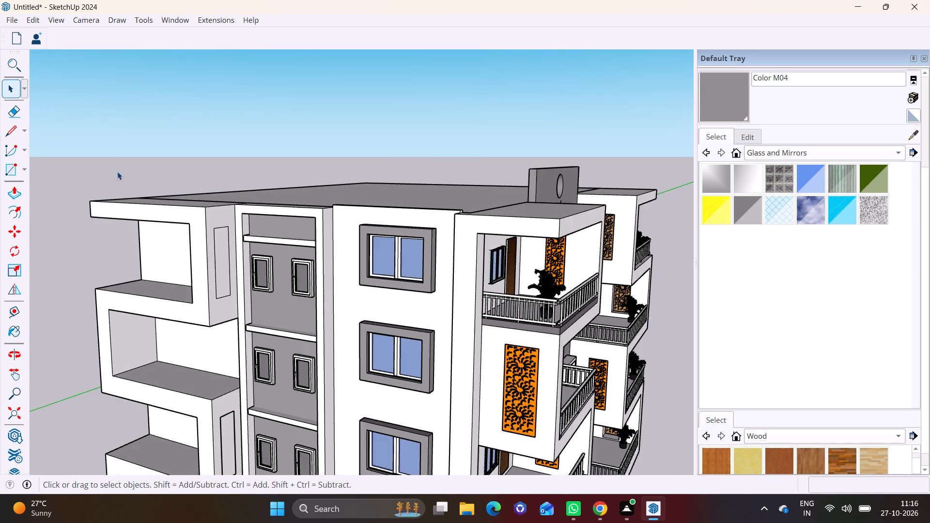
{"action": "scroll", "coordinate": [117, 171], "scroll_direction": "up", "scroll_amount": 7}
{"action": "left_click", "coordinate": [289, 290]}
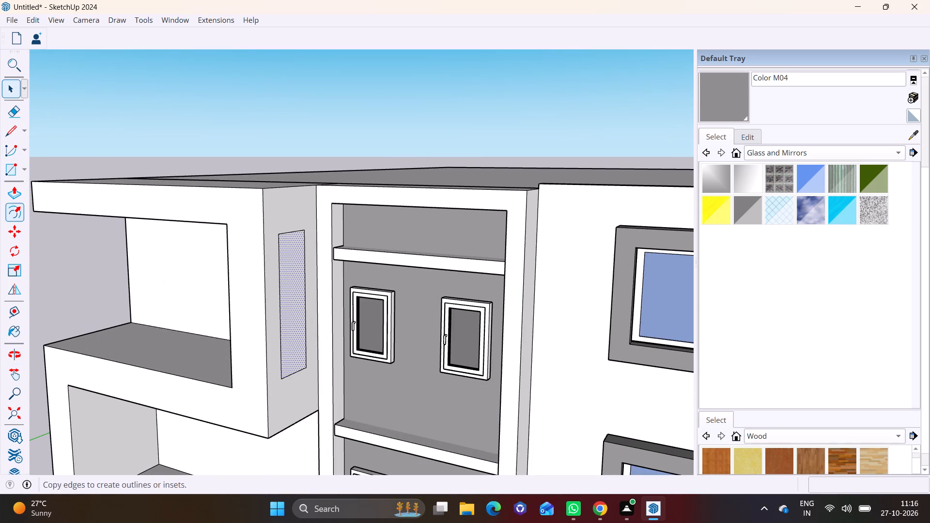
{"action": "left_click", "coordinate": [9, 187]}
{"action": "left_click", "coordinate": [298, 311]}
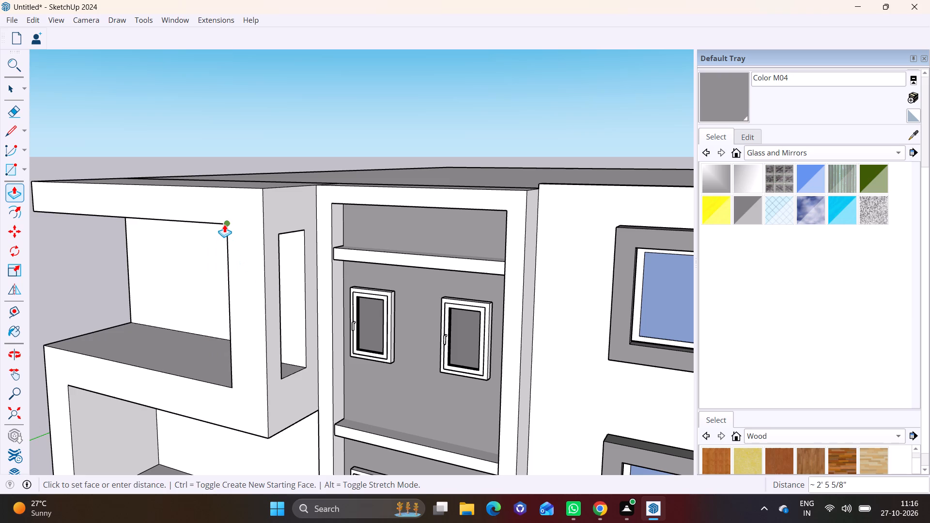
{"action": "left_click", "coordinate": [224, 224]}
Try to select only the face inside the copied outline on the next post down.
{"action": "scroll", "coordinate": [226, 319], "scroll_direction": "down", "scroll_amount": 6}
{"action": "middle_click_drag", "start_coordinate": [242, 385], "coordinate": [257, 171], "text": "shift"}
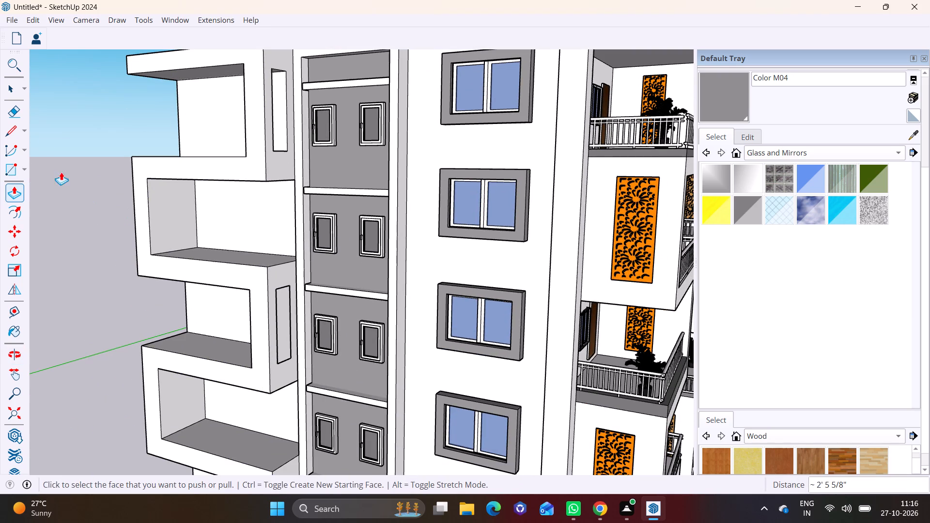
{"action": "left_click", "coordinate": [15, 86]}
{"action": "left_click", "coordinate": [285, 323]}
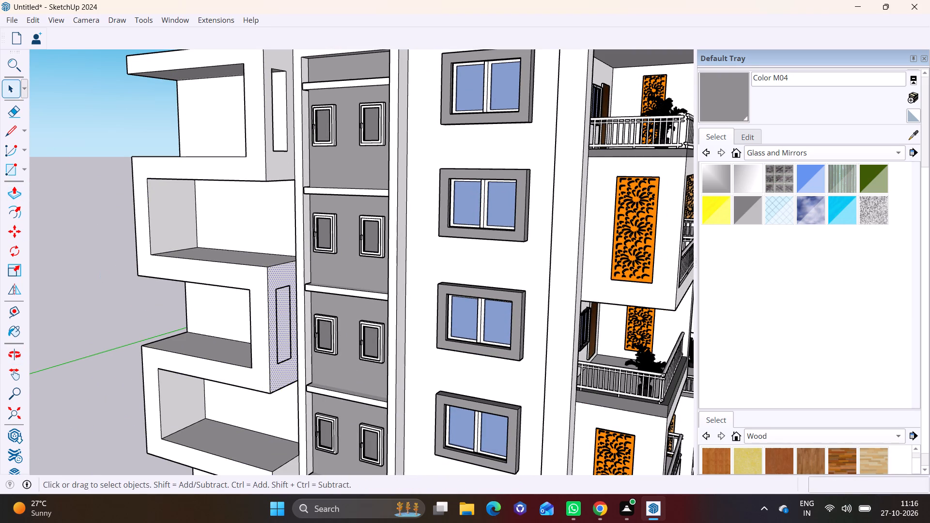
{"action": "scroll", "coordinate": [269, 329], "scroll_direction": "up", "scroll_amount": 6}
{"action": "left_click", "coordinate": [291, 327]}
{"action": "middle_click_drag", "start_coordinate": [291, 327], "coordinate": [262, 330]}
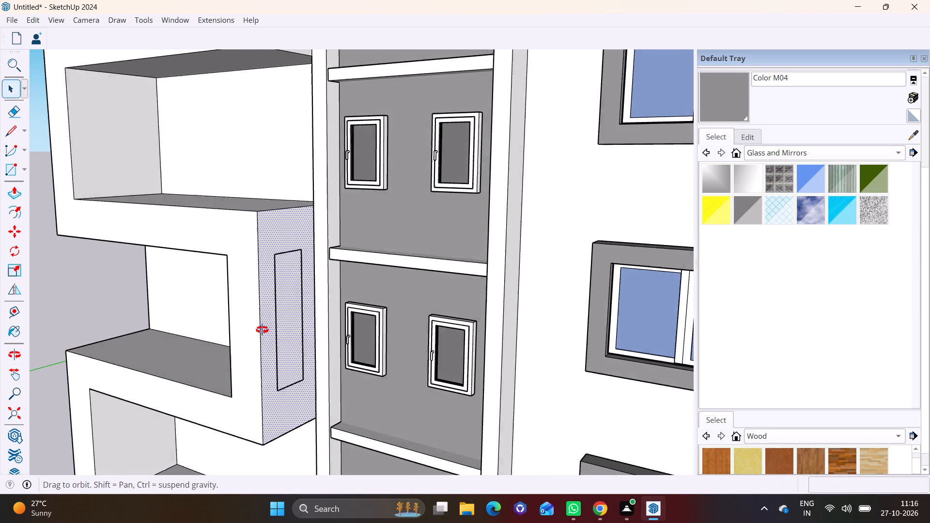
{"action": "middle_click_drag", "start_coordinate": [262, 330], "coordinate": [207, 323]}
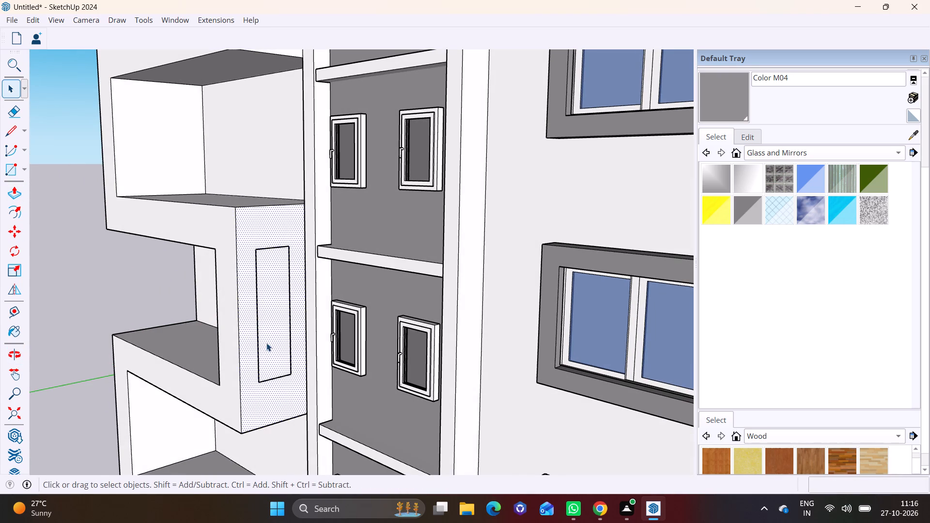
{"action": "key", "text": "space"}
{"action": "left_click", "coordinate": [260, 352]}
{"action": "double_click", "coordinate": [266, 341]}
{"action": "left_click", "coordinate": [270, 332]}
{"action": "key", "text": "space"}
Redraw a 7' 11 3/4" by 2' 4 1/8" rectangle over the copied outline on that post to form a separate face.
{"action": "left_click", "coordinate": [24, 169]}
{"action": "left_click", "coordinate": [33, 183]}
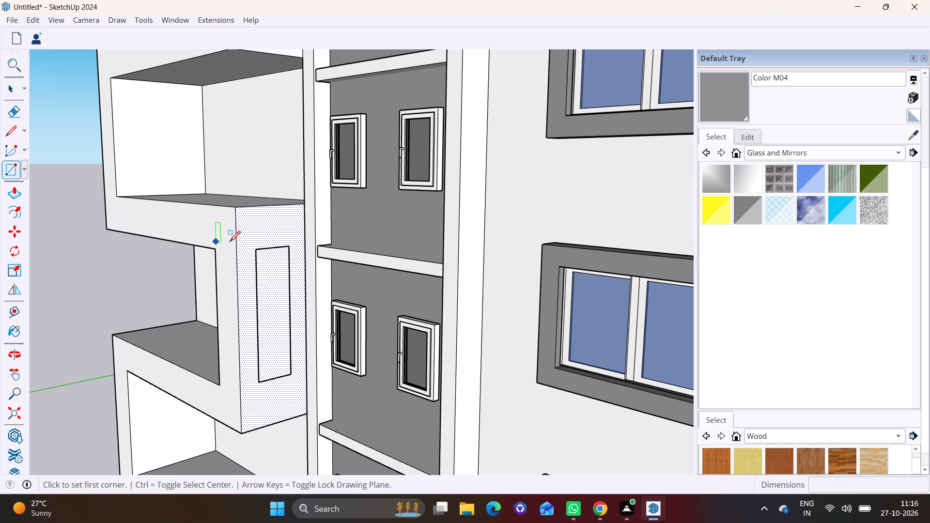
{"action": "left_click", "coordinate": [254, 247]}
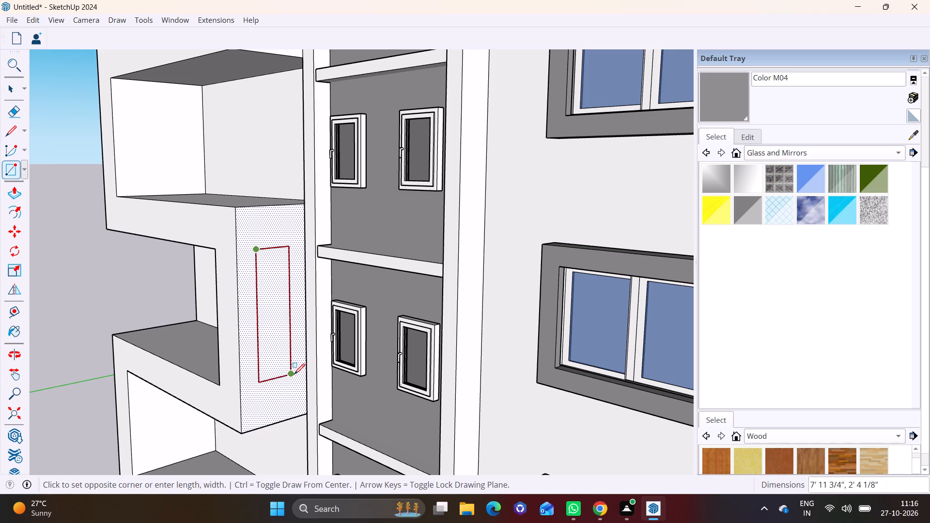
{"action": "left_click", "coordinate": [294, 374]}
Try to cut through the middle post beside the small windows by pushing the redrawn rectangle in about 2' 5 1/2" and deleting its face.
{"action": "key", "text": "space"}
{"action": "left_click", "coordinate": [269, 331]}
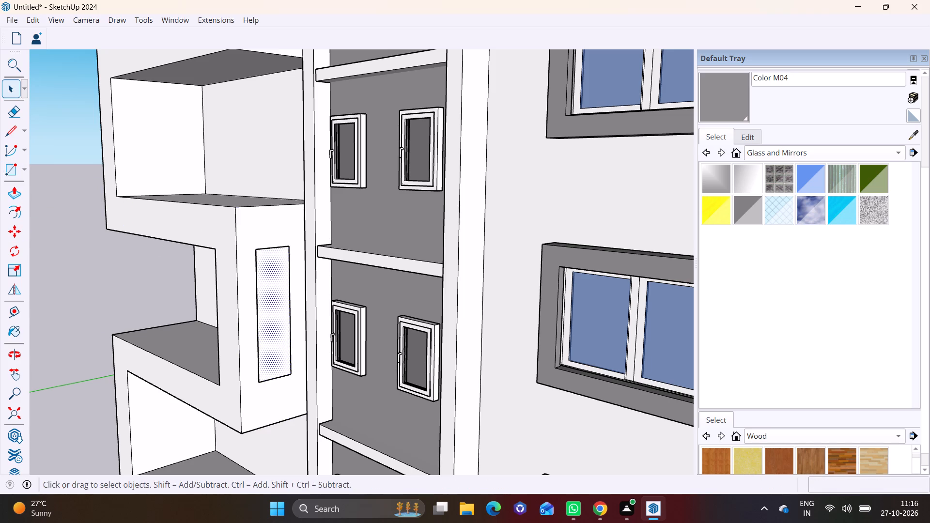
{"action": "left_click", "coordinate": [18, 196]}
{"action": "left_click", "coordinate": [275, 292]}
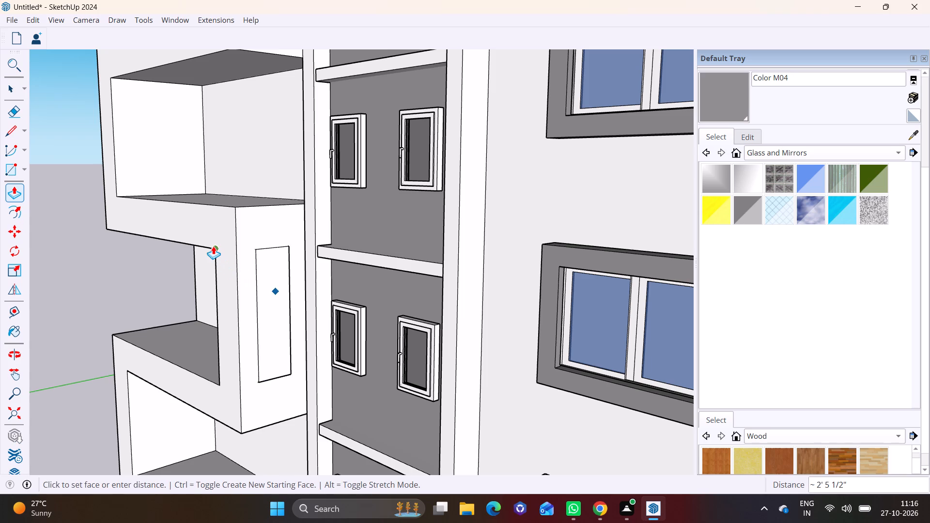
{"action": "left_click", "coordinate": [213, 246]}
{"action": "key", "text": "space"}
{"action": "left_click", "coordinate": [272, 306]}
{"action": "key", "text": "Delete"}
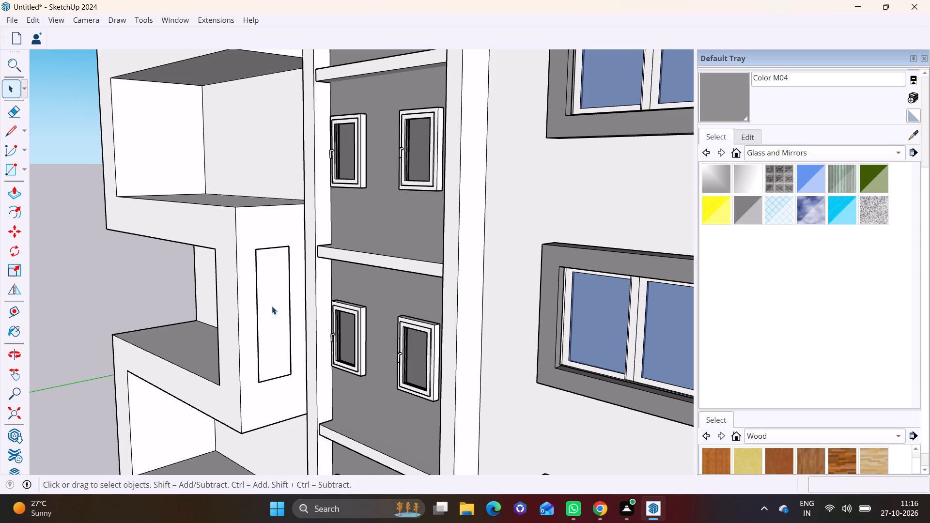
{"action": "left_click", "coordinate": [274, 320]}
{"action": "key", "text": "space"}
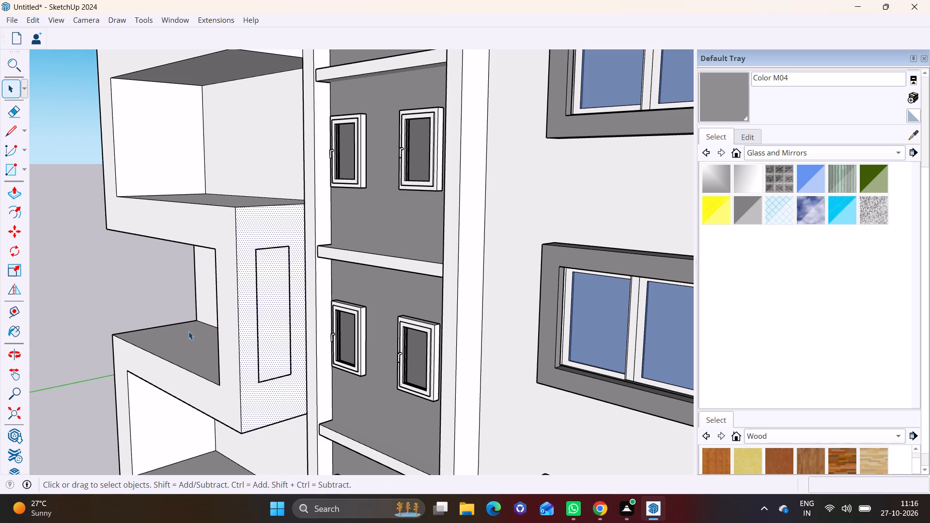
Undo the latest edits beside the small windows, back past the top post's slot cut and the middle post's outline.
{"action": "key", "text": "ctrl+z"}
{"action": "scroll", "coordinate": [187, 334], "scroll_direction": "down", "scroll_amount": 3}
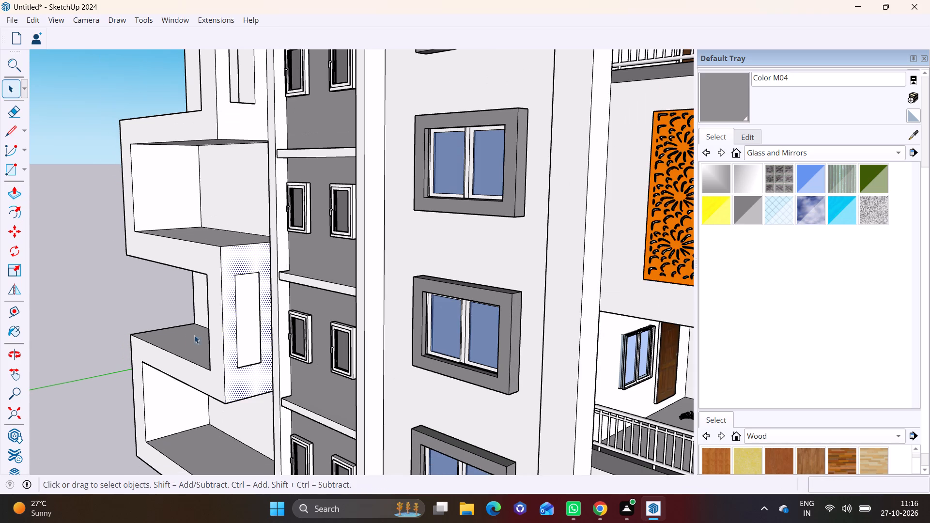
{"action": "key", "text": "ctrl+z"}
{"action": "key", "text": "ctrl+z"}
{"action": "key", "text": "ctrl+z"}
{"action": "key", "text": "ctrl+z"}
{"action": "key", "text": "ctrl+z"}
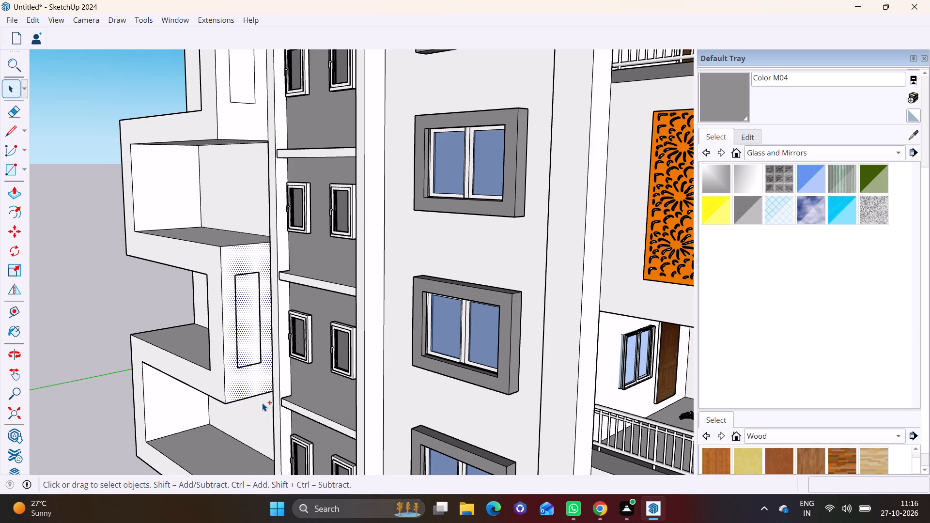
{"action": "key", "text": "ctrl+z"}
{"action": "key", "text": "ctrl+z"}
{"action": "key", "text": "ctrl+z"}
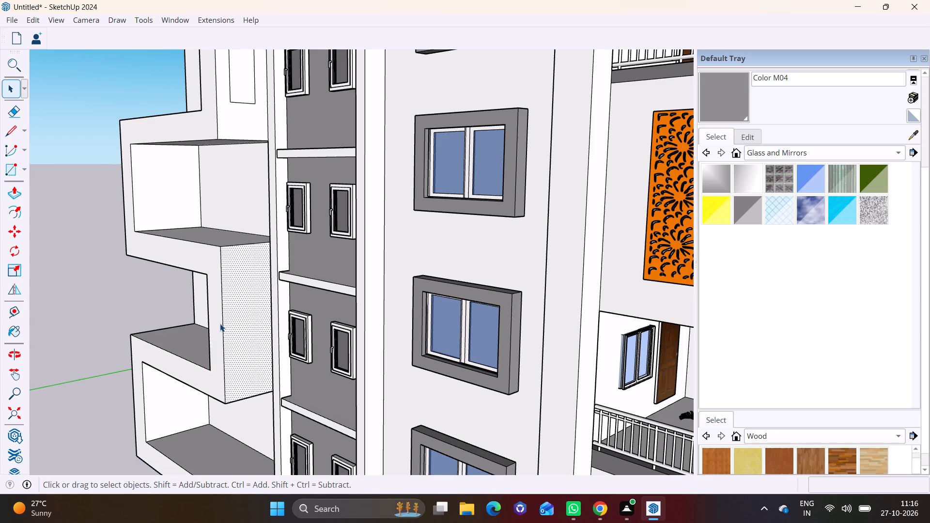
Draw an upright rectangle about 2' 1/4" wide by 7' 2 3/8" high on the outer face of the middle post beside the small windows.
{"action": "scroll", "coordinate": [219, 284], "scroll_direction": "up", "scroll_amount": 3}
{"action": "middle_click_drag", "start_coordinate": [198, 274], "coordinate": [186, 268]}
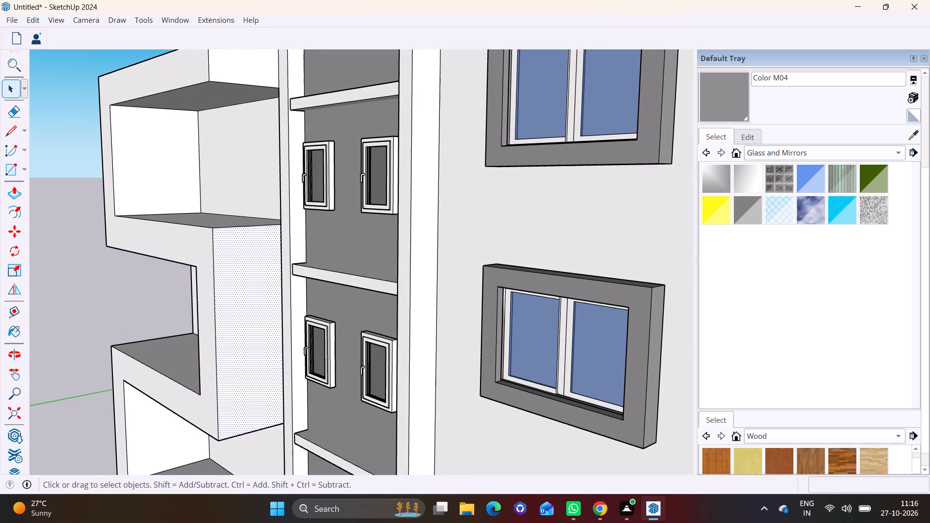
{"action": "left_click", "coordinate": [24, 165]}
{"action": "left_click", "coordinate": [31, 185]}
{"action": "middle_click_drag", "start_coordinate": [201, 305], "coordinate": [142, 371]}
{"action": "middle_click_drag", "start_coordinate": [200, 338], "coordinate": [215, 260], "text": "shift"}
{"action": "middle_click_drag", "start_coordinate": [231, 247], "coordinate": [231, 190]}
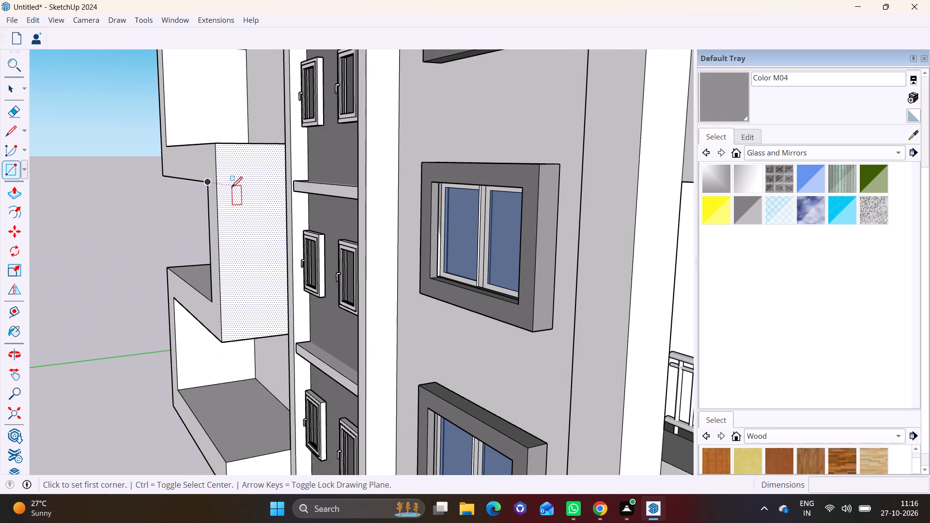
{"action": "left_click", "coordinate": [239, 185]}
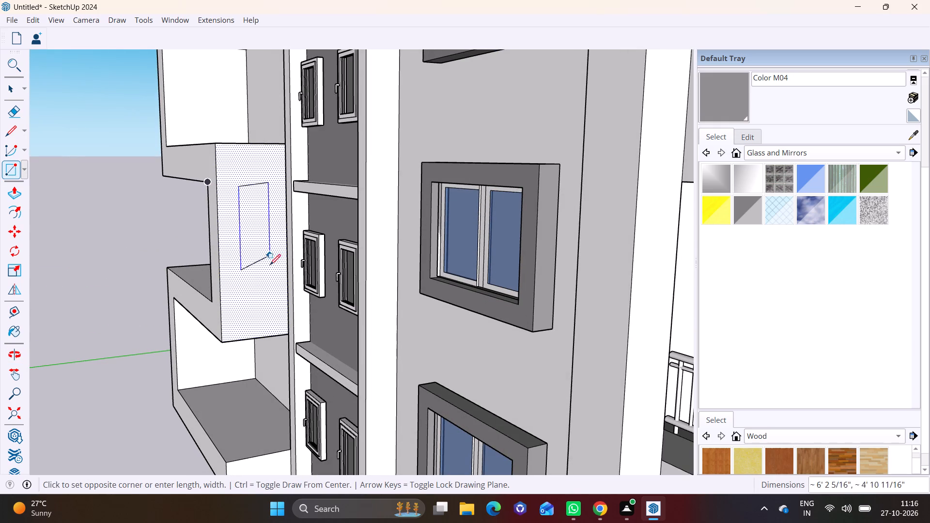
{"action": "key", "text": "Escape"}
{"action": "middle_click_drag", "start_coordinate": [233, 267], "coordinate": [197, 260]}
{"action": "scroll", "coordinate": [221, 218], "scroll_direction": "up", "scroll_amount": 6}
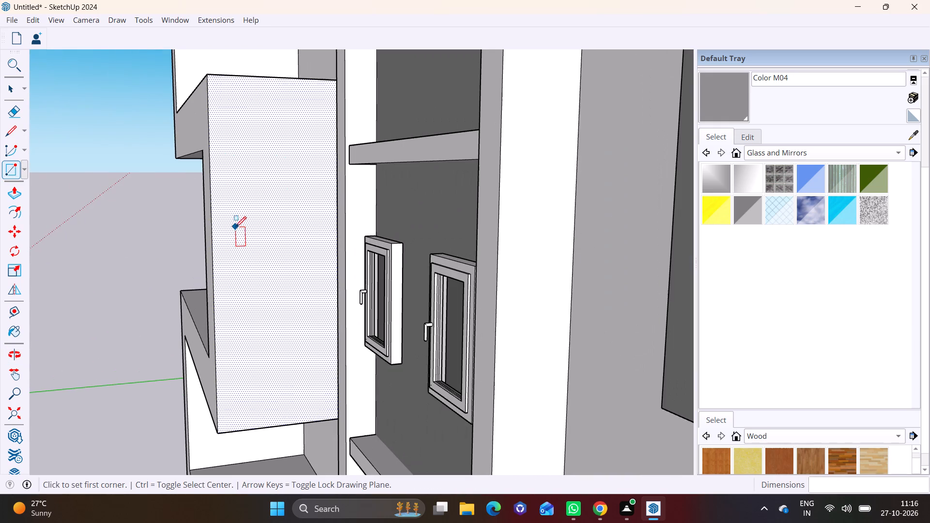
{"action": "left_click", "coordinate": [248, 155]}
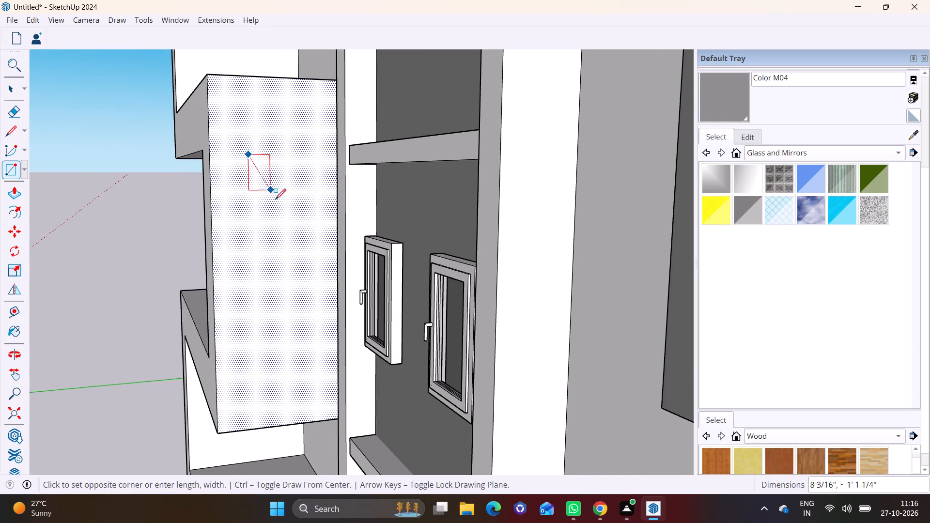
{"action": "left_click", "coordinate": [304, 341]}
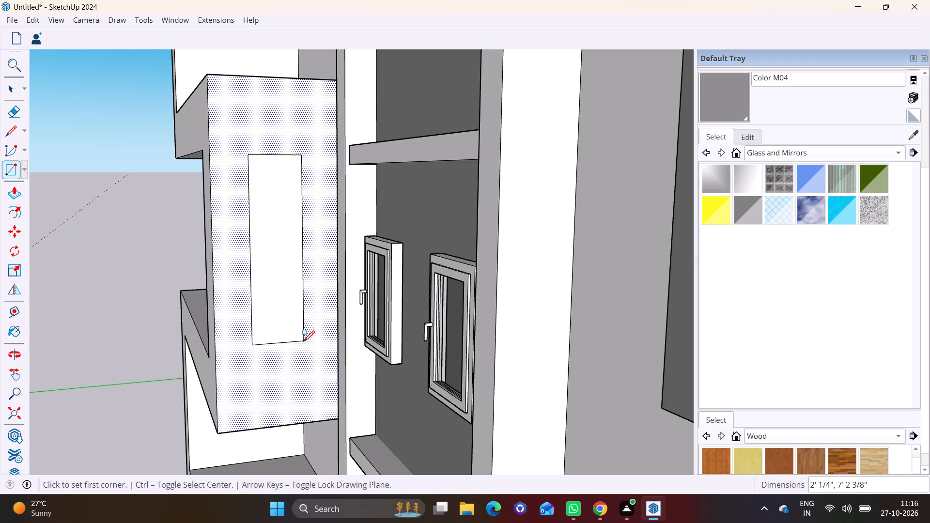
{"action": "key", "text": "space"}
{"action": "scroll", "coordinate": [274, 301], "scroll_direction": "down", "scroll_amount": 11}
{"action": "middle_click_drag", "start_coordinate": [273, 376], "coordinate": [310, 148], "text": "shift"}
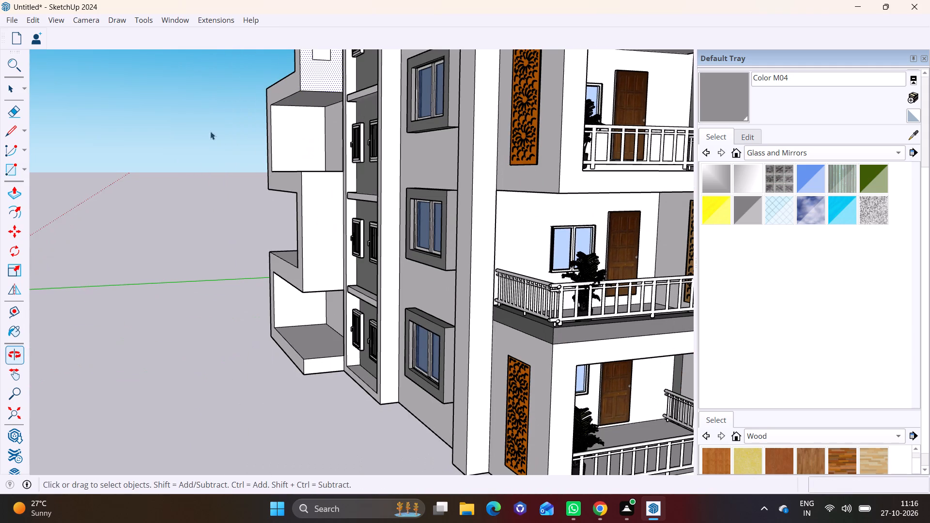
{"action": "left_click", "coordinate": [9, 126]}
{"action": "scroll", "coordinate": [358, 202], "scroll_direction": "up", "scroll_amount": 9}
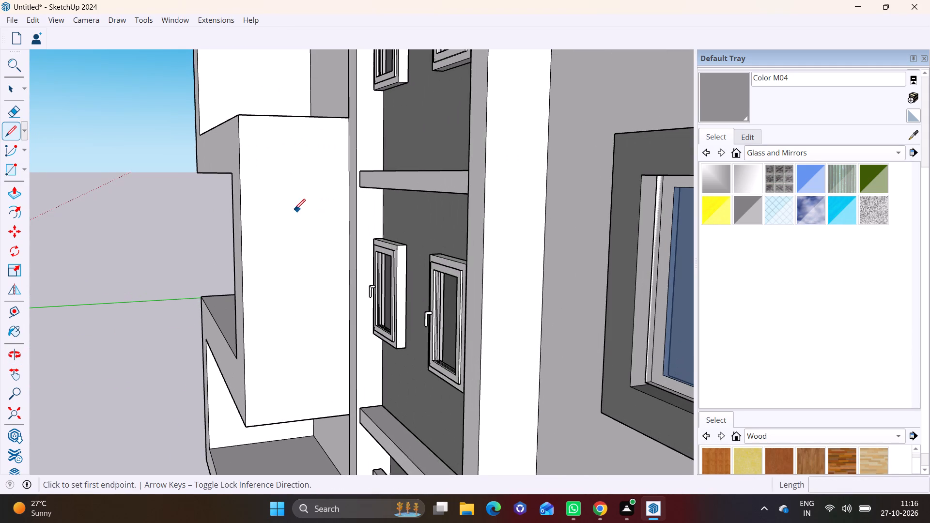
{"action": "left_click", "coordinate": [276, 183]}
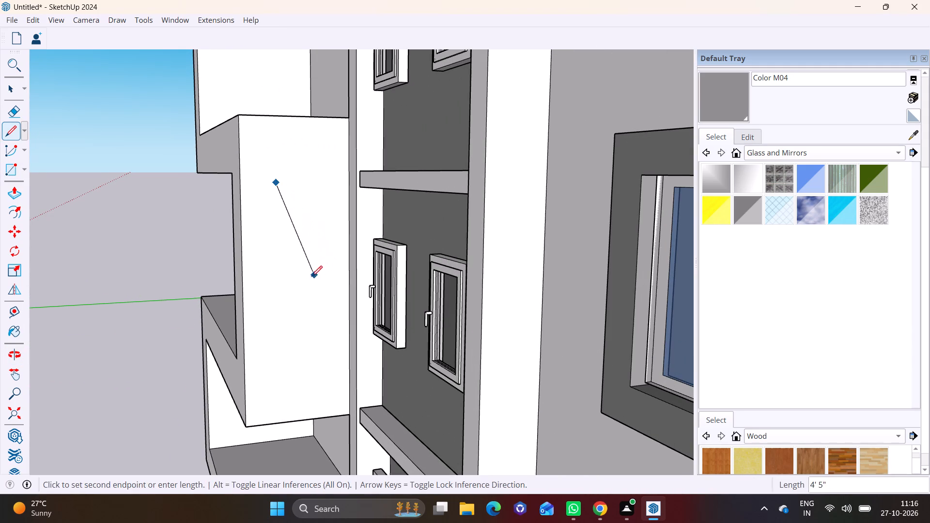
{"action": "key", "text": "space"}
Draw a tall upright rectangle centred on the outer face of the lowest post beside the small windows.
{"action": "left_click", "coordinate": [23, 172]}
{"action": "left_click", "coordinate": [30, 183]}
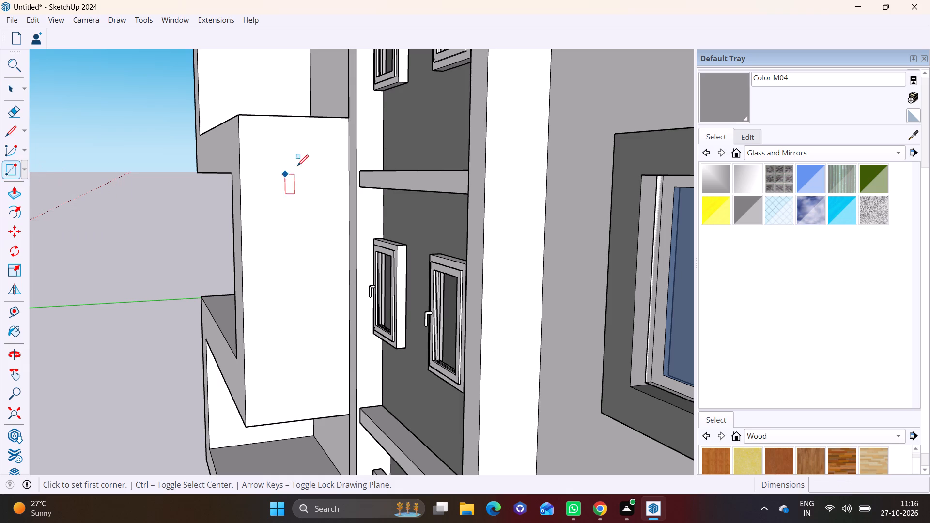
{"action": "left_click", "coordinate": [271, 182]}
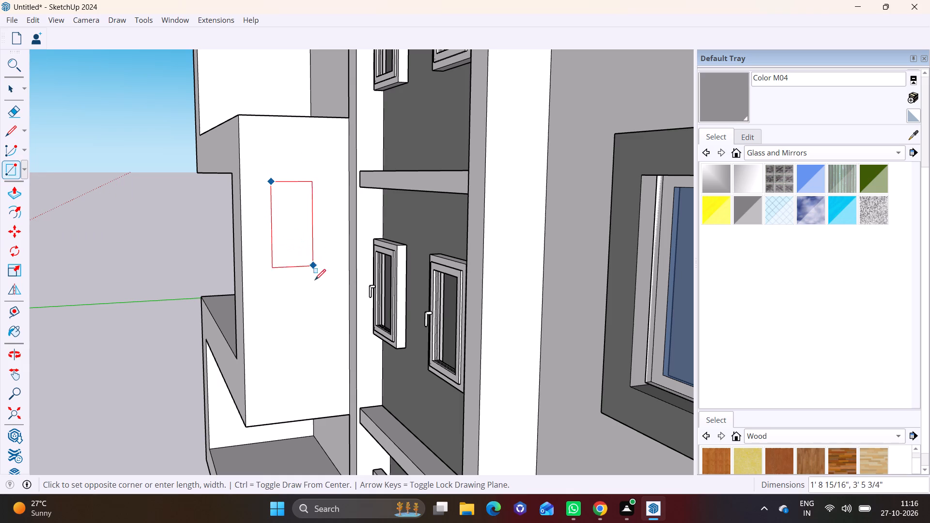
{"action": "left_click", "coordinate": [318, 344]}
{"action": "key", "text": "space"}
Draw a tall upright rectangle on the ground-floor post's outer face on the frame's opposite side, next to the long blank wall.
{"action": "scroll", "coordinate": [285, 292], "scroll_direction": "down", "scroll_amount": 6}
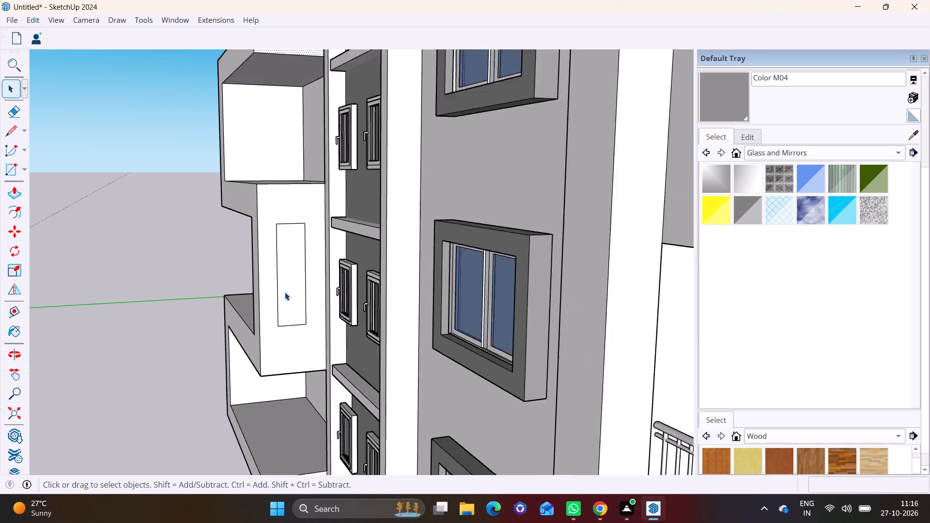
{"action": "scroll", "coordinate": [285, 292], "scroll_direction": "down", "scroll_amount": 2}
{"action": "middle_click_drag", "start_coordinate": [336, 321], "coordinate": [605, 279]}
{"action": "middle_click_drag", "start_coordinate": [256, 234], "coordinate": [569, 269]}
{"action": "left_click", "coordinate": [25, 169]}
{"action": "left_click", "coordinate": [26, 183]}
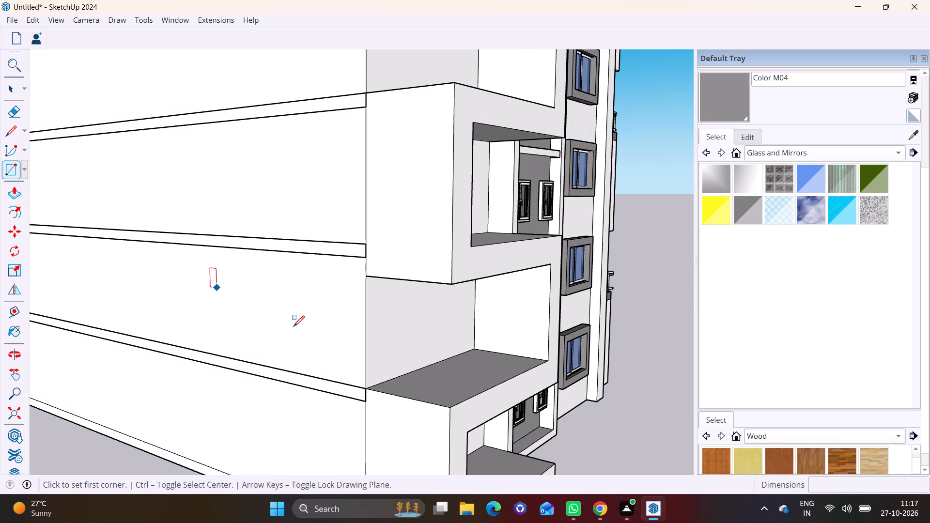
{"action": "scroll", "coordinate": [363, 362], "scroll_direction": "down", "scroll_amount": 2}
{"action": "middle_click_drag", "start_coordinate": [407, 410], "coordinate": [396, 244], "text": "shift"}
{"action": "scroll", "coordinate": [384, 258], "scroll_direction": "up", "scroll_amount": 6}
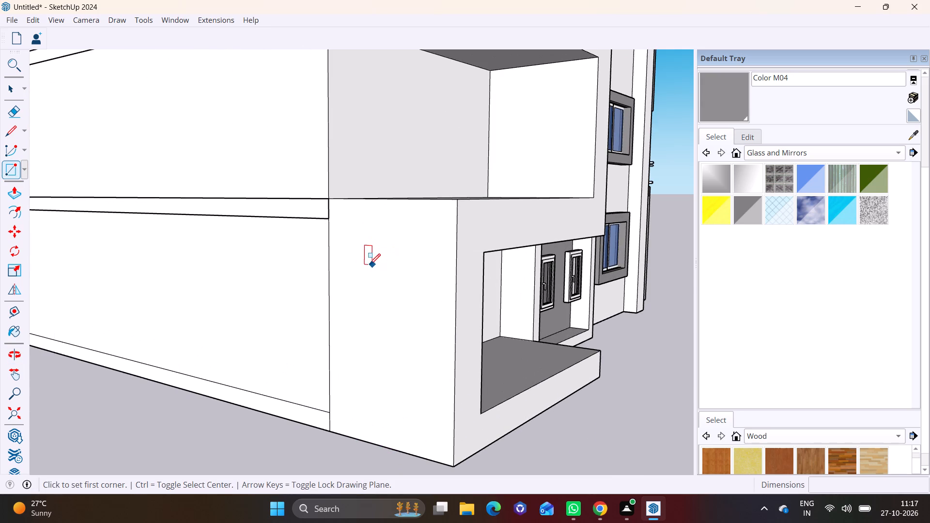
{"action": "left_click", "coordinate": [361, 251]}
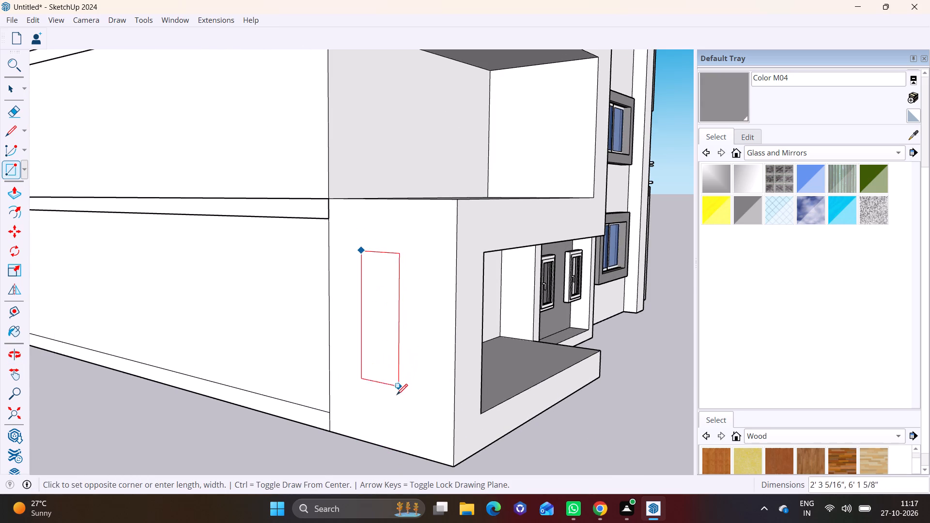
{"action": "key", "text": "ctrl+z"}
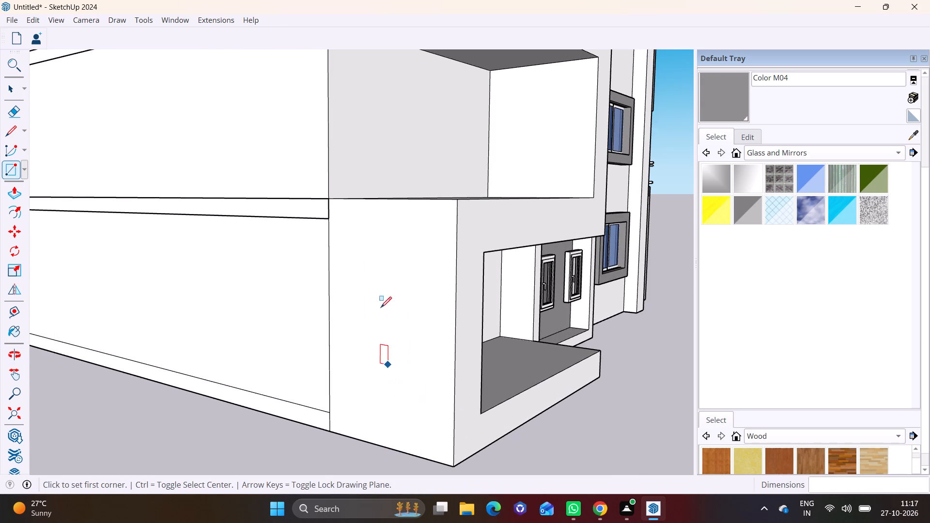
{"action": "left_click", "coordinate": [370, 252]}
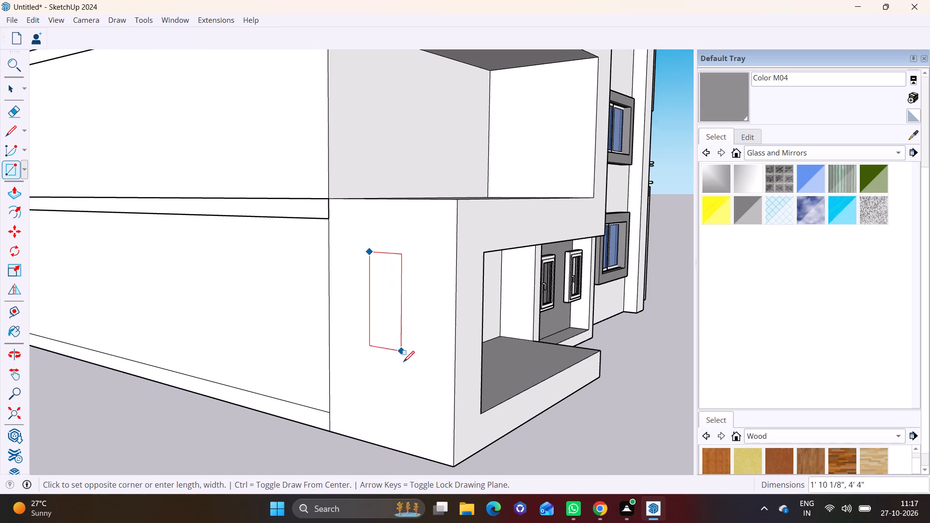
{"action": "left_click", "coordinate": [411, 415]}
Draw a tall upright rectangle on the outer face of the third-storey post next to the long blank wall.
{"action": "scroll", "coordinate": [382, 313], "scroll_direction": "down", "scroll_amount": 7}
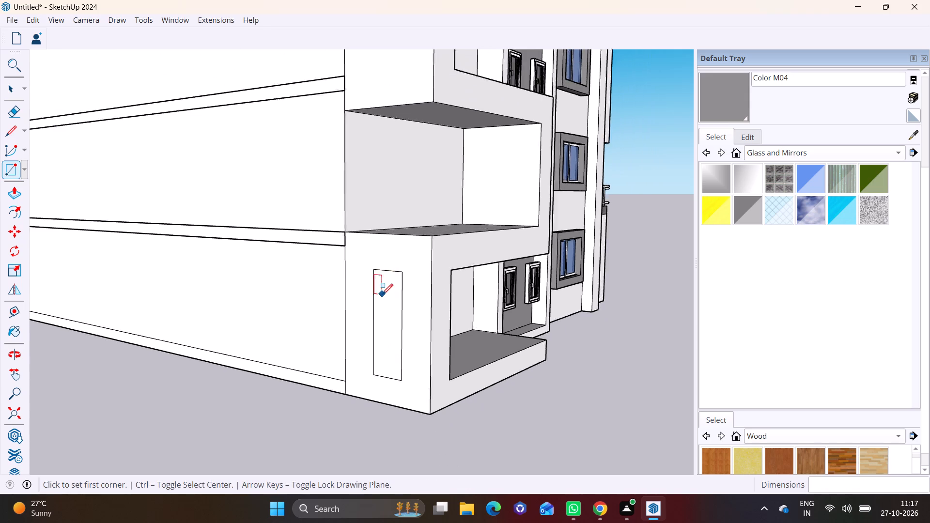
{"action": "scroll", "coordinate": [382, 294], "scroll_direction": "down", "scroll_amount": 2}
{"action": "middle_click_drag", "start_coordinate": [372, 198], "coordinate": [366, 392], "text": "shift"}
{"action": "left_click", "coordinate": [25, 173]}
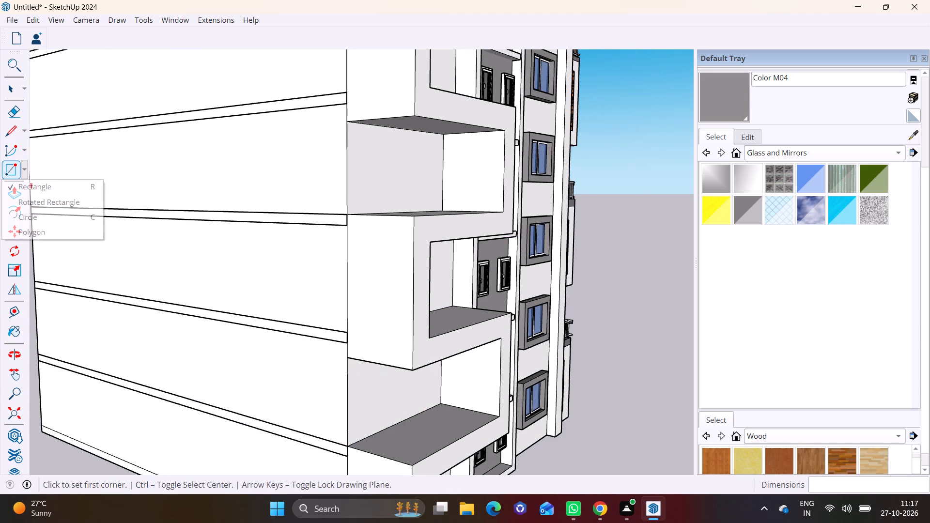
{"action": "left_click", "coordinate": [29, 184]}
{"action": "scroll", "coordinate": [402, 269], "scroll_direction": "up", "scroll_amount": 6}
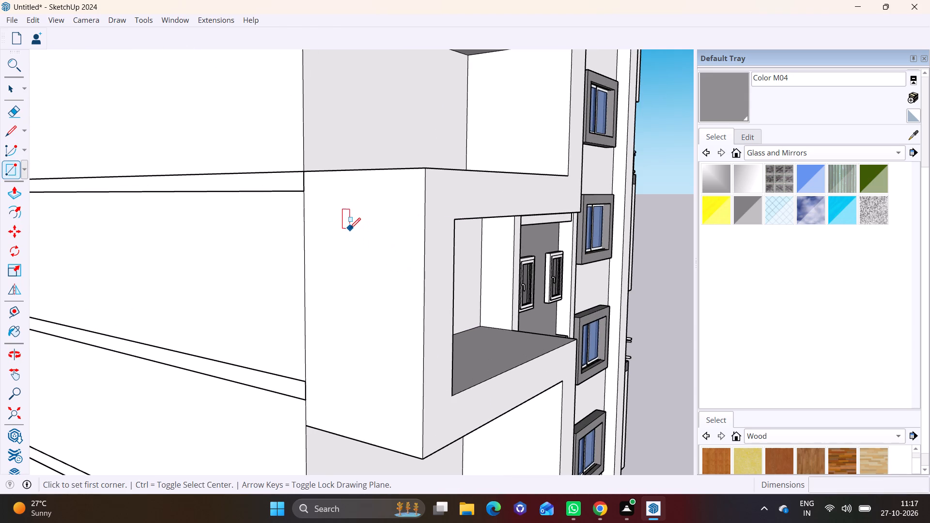
{"action": "left_click", "coordinate": [343, 226]}
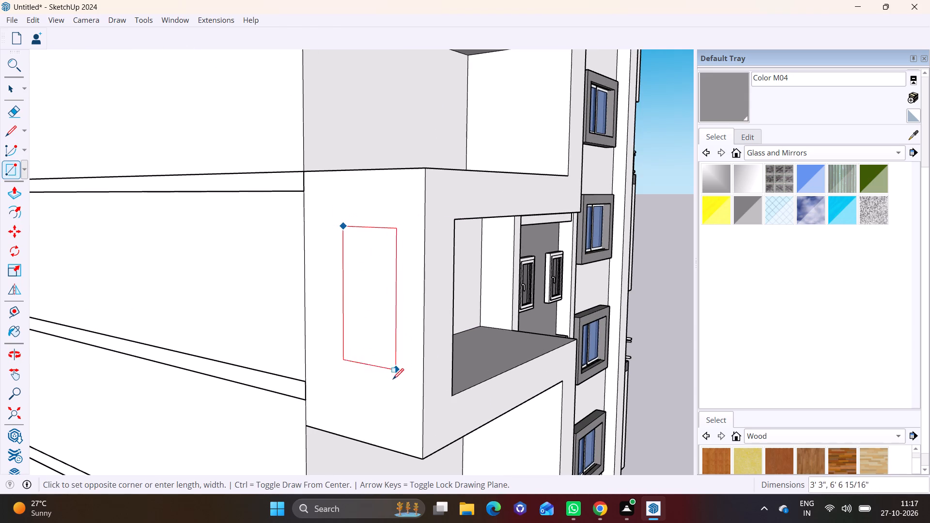
{"action": "left_click_drag", "start_coordinate": [390, 396], "coordinate": [390, 390]}
Draw a tall upright rectangle about 2' 5" wide on the outer face of the fifth-storey post next to the long blank wall.
{"action": "scroll", "coordinate": [392, 281], "scroll_direction": "down", "scroll_amount": 12}
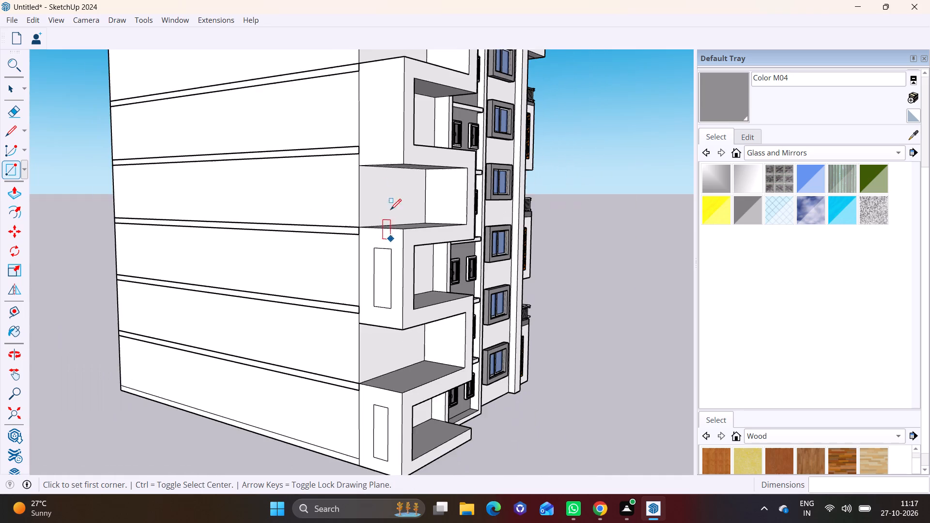
{"action": "middle_click_drag", "start_coordinate": [382, 143], "coordinate": [385, 301]}
{"action": "scroll", "coordinate": [387, 262], "scroll_direction": "up", "scroll_amount": 8}
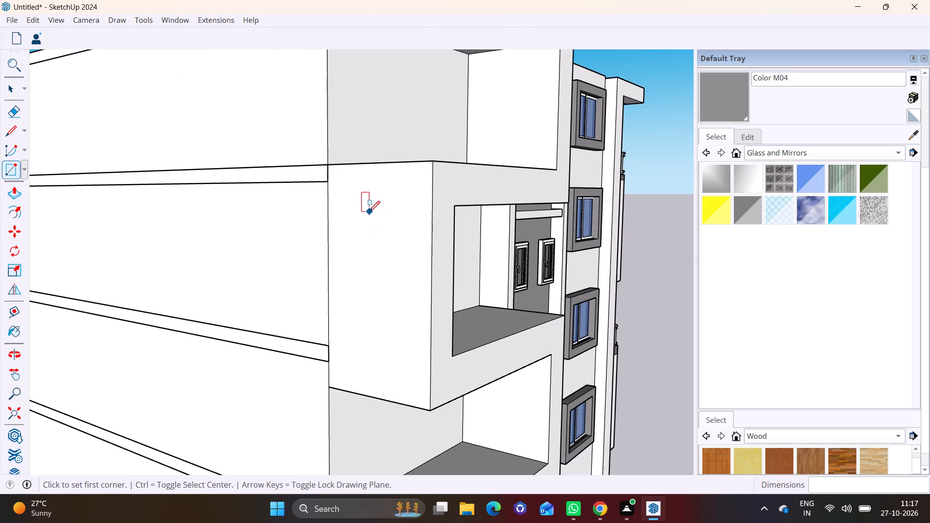
{"action": "left_click", "coordinate": [362, 208]}
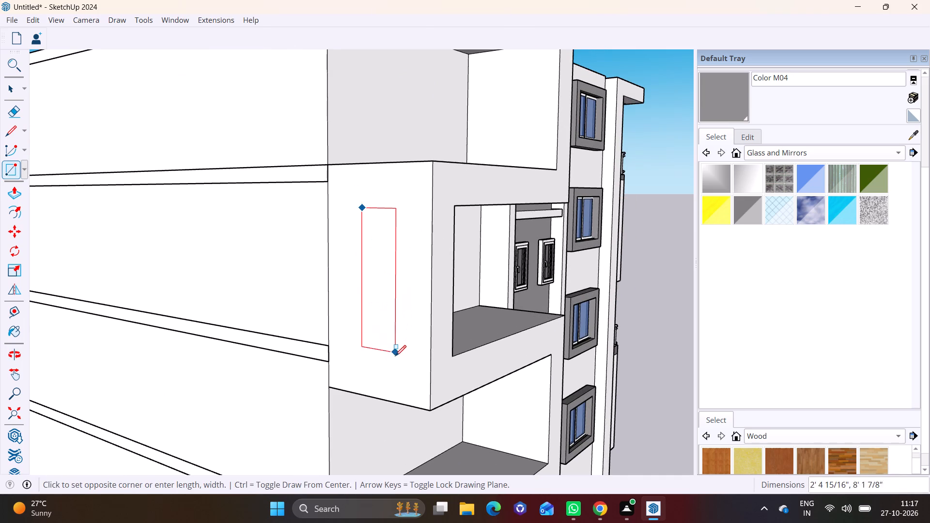
{"action": "left_click", "coordinate": [395, 357]}
{"action": "scroll", "coordinate": [395, 289], "scroll_direction": "down", "scroll_amount": 9}
{"action": "key", "text": "space"}
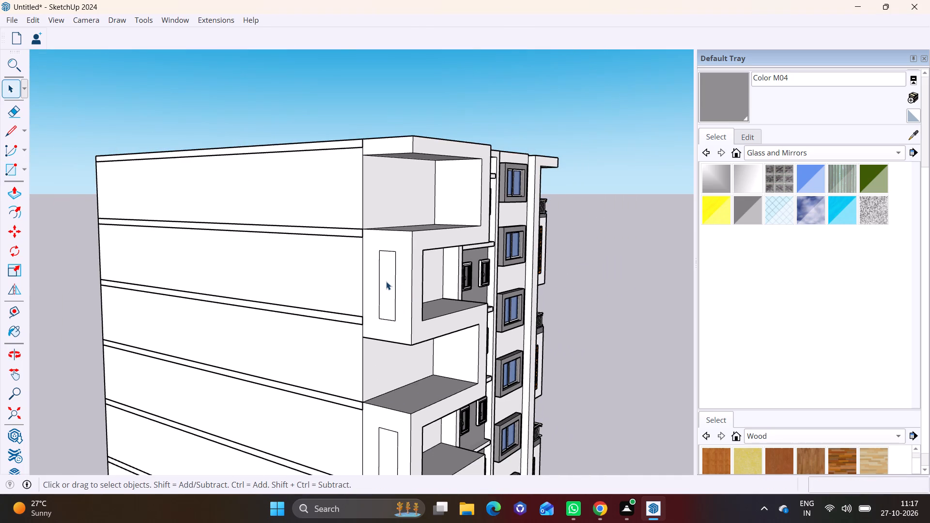
Push the rectangle on the fifth-storey post inward about 2' 3 9/16" to cut a slot through it.
{"action": "left_click", "coordinate": [386, 281]}
{"action": "scroll", "coordinate": [386, 281], "scroll_direction": "up", "scroll_amount": 7}
{"action": "left_click", "coordinate": [11, 189]}
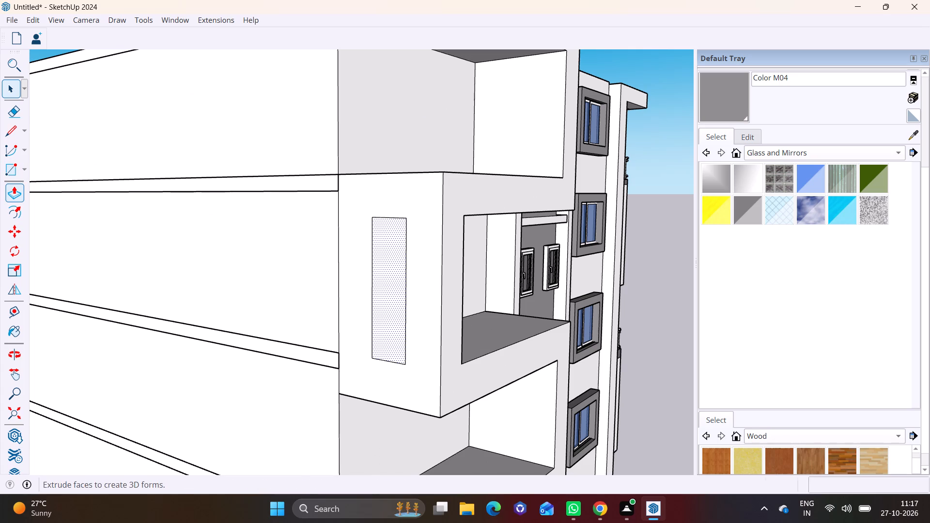
{"action": "left_click", "coordinate": [397, 246]}
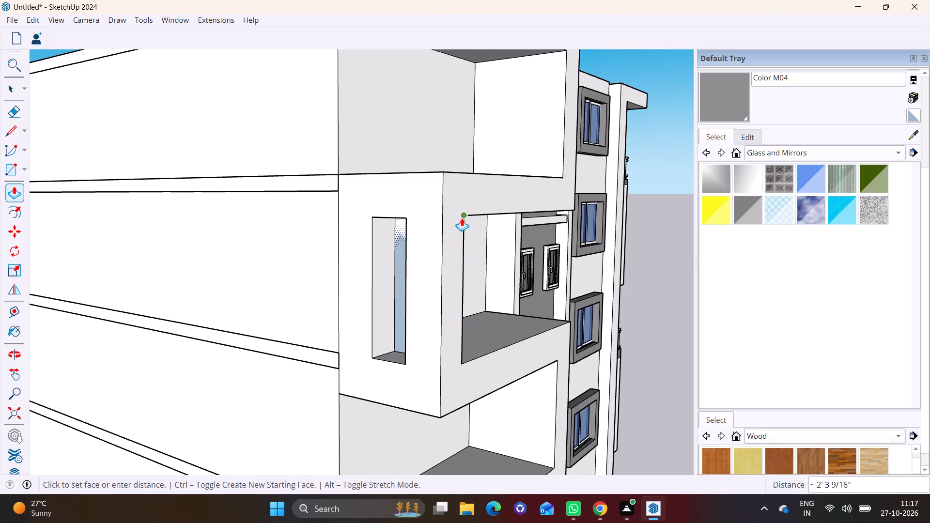
{"action": "left_click", "coordinate": [462, 218]}
Push the rectangle on the third-storey post next to the long blank wall inward about 2' 7" to cut a slot.
{"action": "scroll", "coordinate": [467, 240], "scroll_direction": "down", "scroll_amount": 6}
{"action": "middle_click_drag", "start_coordinate": [459, 365], "coordinate": [431, 157], "text": "shift"}
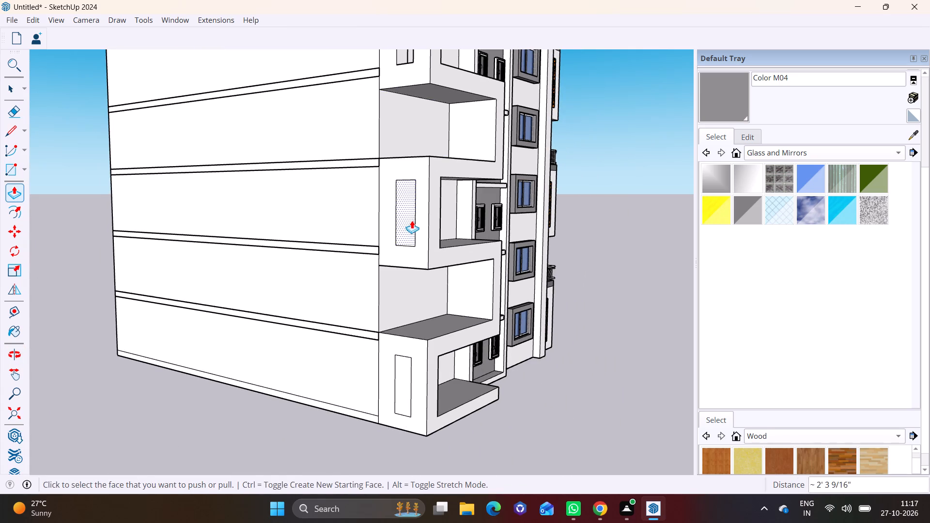
{"action": "left_click", "coordinate": [412, 220]}
{"action": "left_click", "coordinate": [440, 181]}
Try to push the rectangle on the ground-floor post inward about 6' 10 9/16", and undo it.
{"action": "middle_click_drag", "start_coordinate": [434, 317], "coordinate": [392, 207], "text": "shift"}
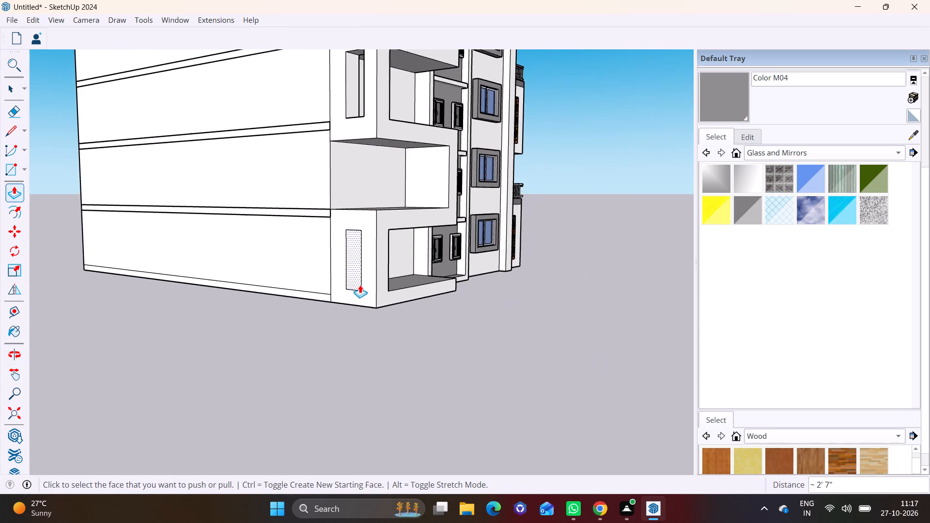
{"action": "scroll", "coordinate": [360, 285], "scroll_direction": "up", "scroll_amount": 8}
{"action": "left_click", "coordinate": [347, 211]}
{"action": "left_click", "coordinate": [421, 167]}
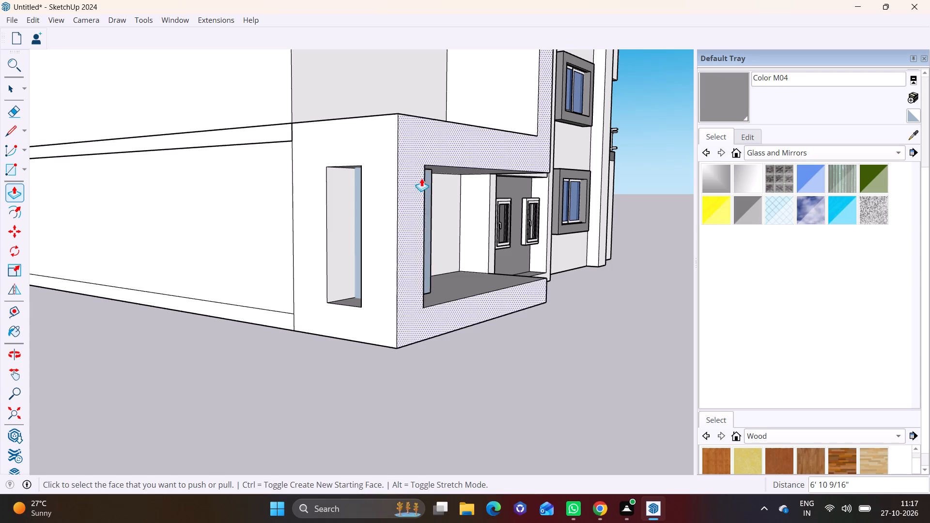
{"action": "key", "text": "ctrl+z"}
Push the rectangle on the ground-floor post next to the long blank wall inward to cut a slot through the post.
{"action": "left_click", "coordinate": [353, 215]}
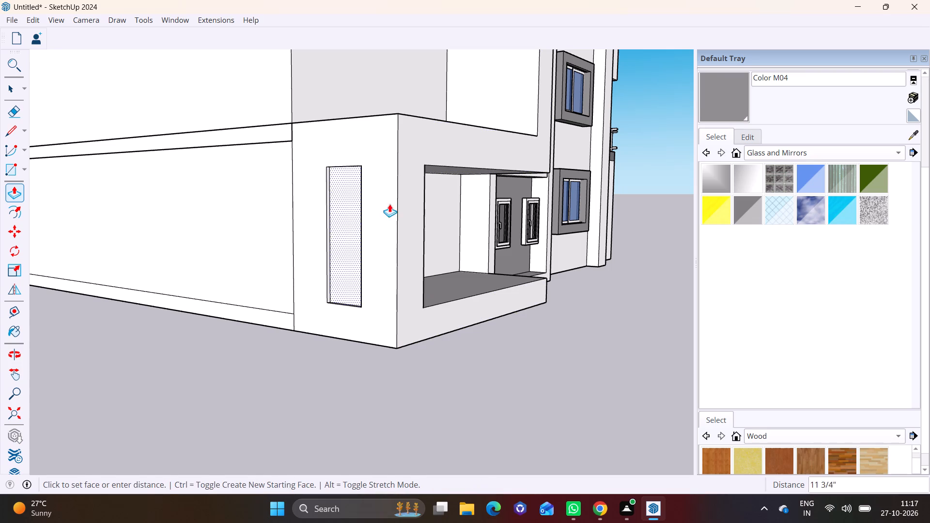
{"action": "left_click", "coordinate": [422, 173]}
Push the rectangle on the second-storey post facing the small-window column inward to cut a slot through the post.
{"action": "scroll", "coordinate": [432, 220], "scroll_direction": "down", "scroll_amount": 3}
{"action": "middle_click_drag", "start_coordinate": [432, 241], "coordinate": [291, 259]}
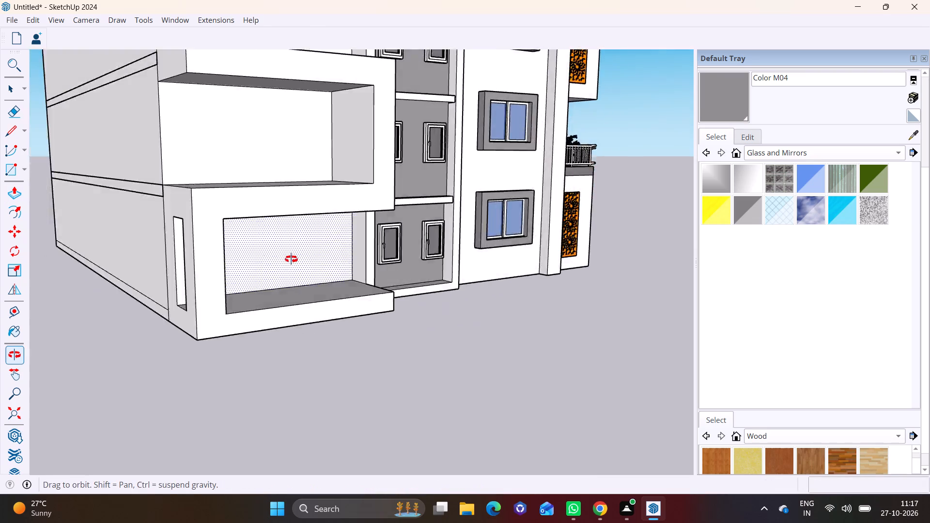
{"action": "middle_click_drag", "start_coordinate": [291, 259], "coordinate": [186, 232]}
{"action": "middle_click_drag", "start_coordinate": [247, 197], "coordinate": [447, 314], "text": "shift"}
{"action": "middle_click_drag", "start_coordinate": [418, 258], "coordinate": [209, 260]}
{"action": "middle_click_drag", "start_coordinate": [198, 235], "coordinate": [337, 294], "text": "shift"}
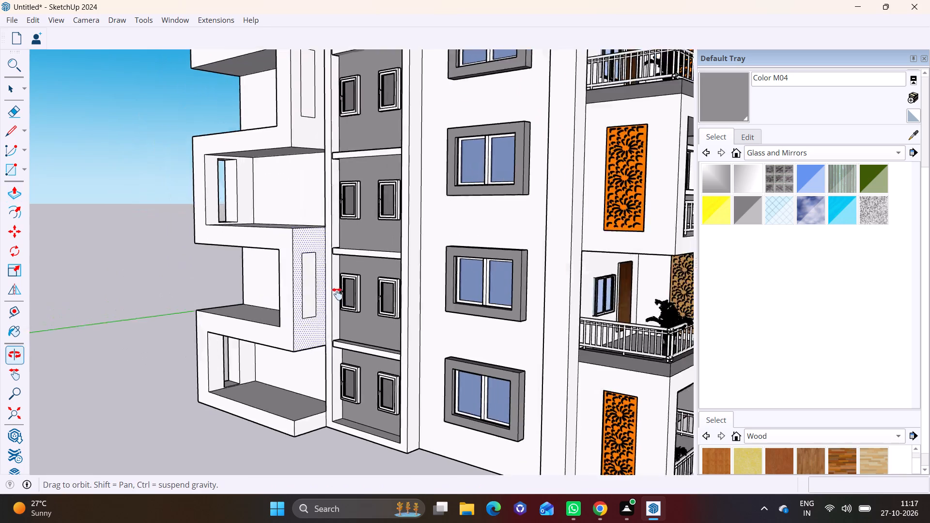
{"action": "middle_click_drag", "start_coordinate": [337, 294], "coordinate": [490, 338], "text": "shift"}
{"action": "scroll", "coordinate": [450, 328], "scroll_direction": "up", "scroll_amount": 3}
{"action": "middle_click_drag", "start_coordinate": [477, 346], "coordinate": [349, 344]}
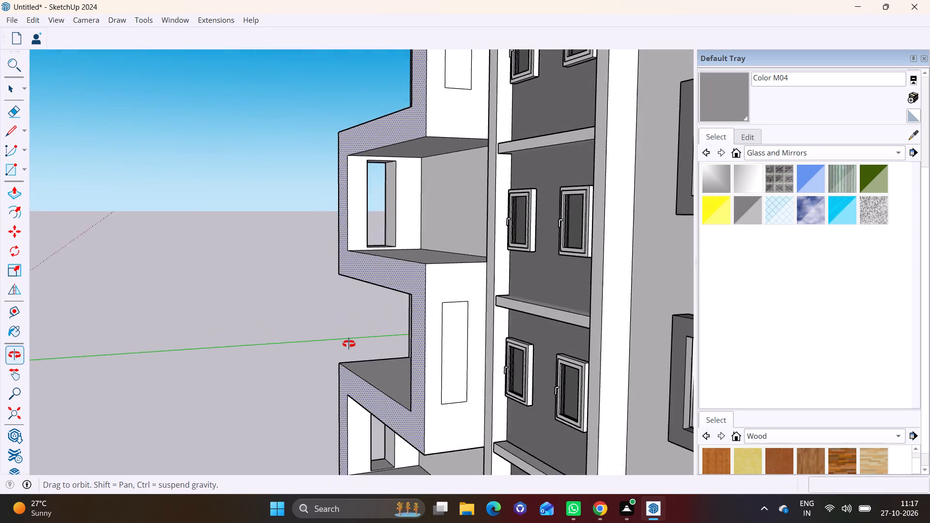
{"action": "middle_click_drag", "start_coordinate": [349, 344], "coordinate": [347, 363]}
{"action": "left_click", "coordinate": [444, 337]}
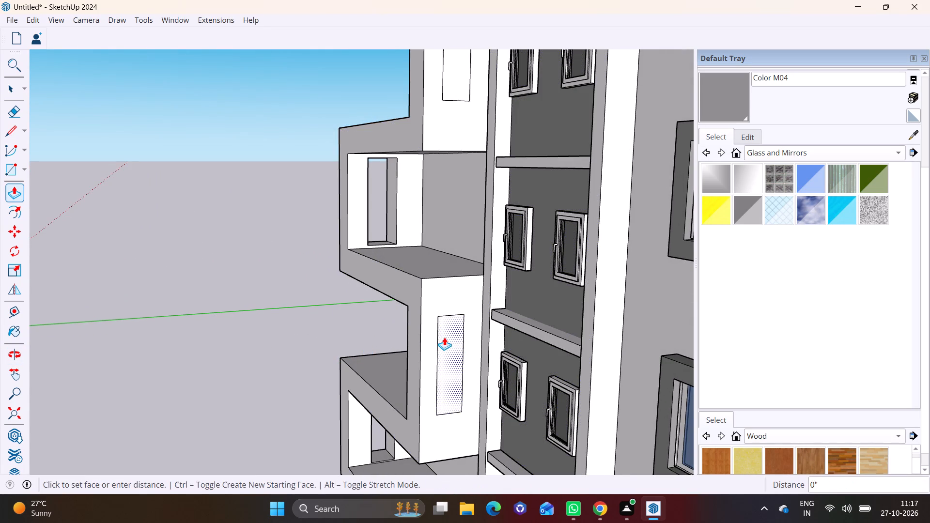
{"action": "left_click", "coordinate": [408, 307]}
Push the rectangle on the fourth-storey post facing the small-window column inward about 2' 4 9/16" to cut a slot.
{"action": "scroll", "coordinate": [406, 304], "scroll_direction": "down", "scroll_amount": 3}
{"action": "middle_click_drag", "start_coordinate": [424, 264], "coordinate": [422, 410], "text": "shift"}
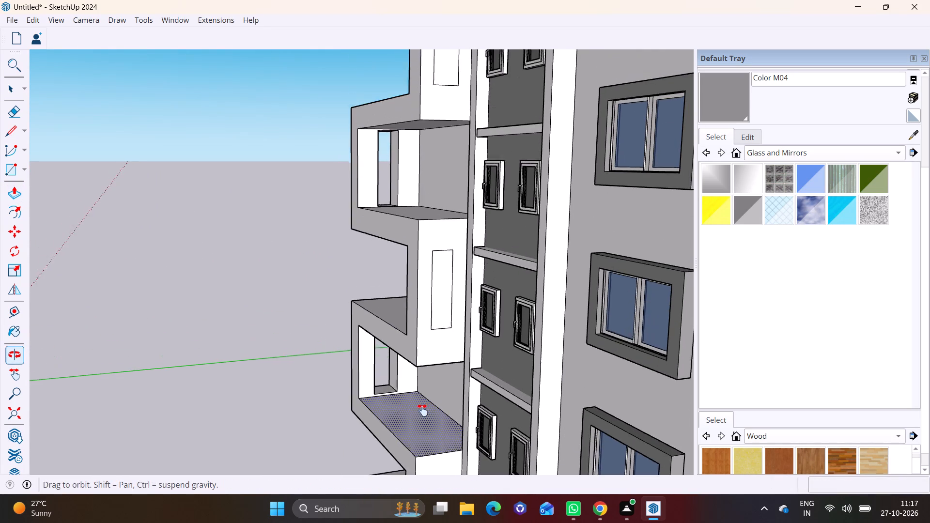
{"action": "middle_click_drag", "start_coordinate": [422, 410], "coordinate": [422, 411], "text": "shift"}
{"action": "left_click", "coordinate": [440, 293]}
{"action": "left_click", "coordinate": [407, 251]}
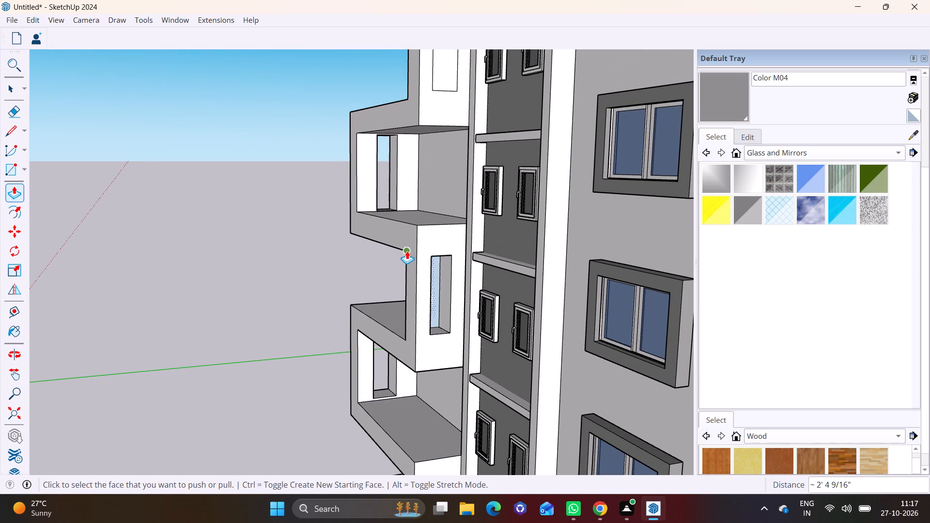
Push the rectangle on the top-storey post facing the small-window column inward about 2' 5 5/8" to cut a slot.
{"action": "scroll", "coordinate": [420, 283], "scroll_direction": "down", "scroll_amount": 3}
{"action": "middle_click_drag", "start_coordinate": [439, 180], "coordinate": [434, 381], "text": "shift"}
{"action": "scroll", "coordinate": [426, 320], "scroll_direction": "up", "scroll_amount": 7}
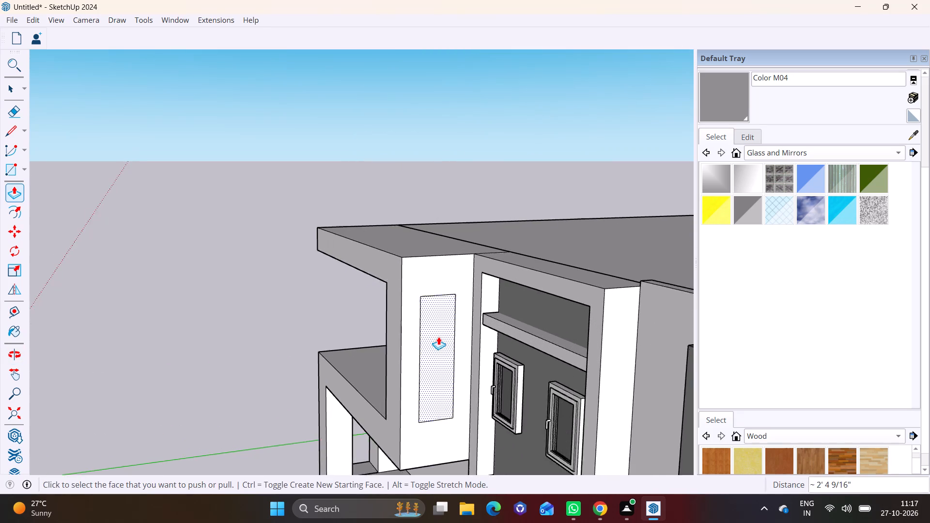
{"action": "left_click", "coordinate": [438, 337]}
{"action": "left_click", "coordinate": [385, 285]}
Examine the slots cut through the posts of the zigzag frame from both sides of the building.
{"action": "scroll", "coordinate": [410, 319], "scroll_direction": "down", "scroll_amount": 8}
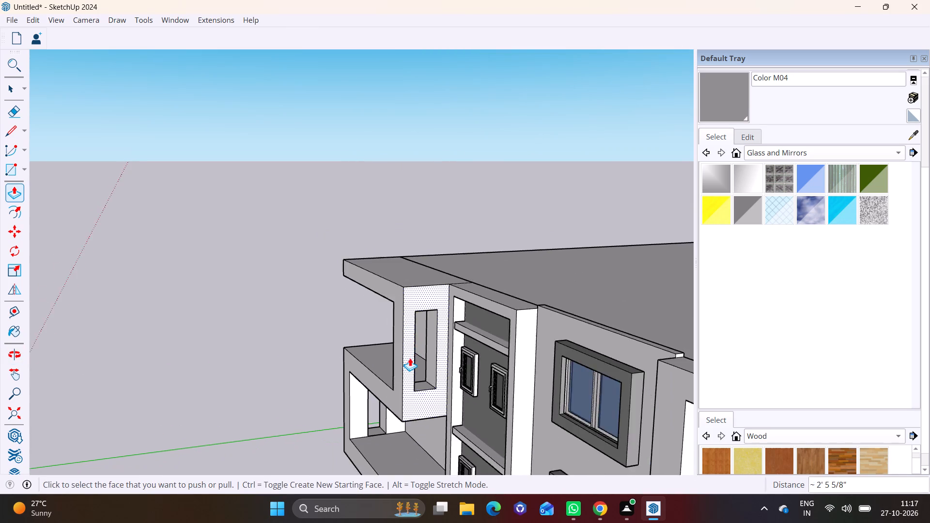
{"action": "middle_click_drag", "start_coordinate": [410, 359], "coordinate": [804, 322]}
{"action": "middle_click_drag", "start_coordinate": [484, 323], "coordinate": [616, 27], "text": "shift"}
{"action": "middle_click_drag", "start_coordinate": [481, 116], "coordinate": [577, 156]}
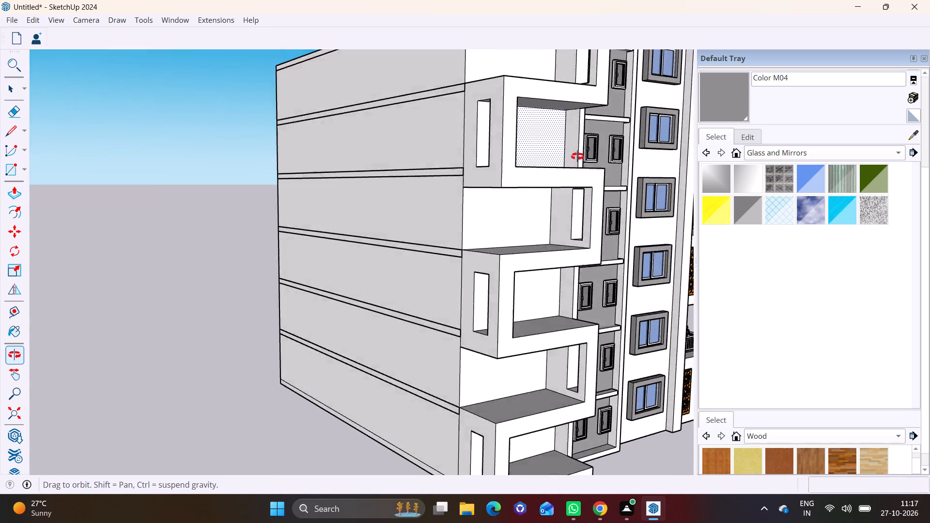
{"action": "middle_click_drag", "start_coordinate": [577, 156], "coordinate": [558, 290]}
{"action": "scroll", "coordinate": [460, 323], "scroll_direction": "up", "scroll_amount": 10}
{"action": "middle_click_drag", "start_coordinate": [484, 316], "coordinate": [303, 273]}
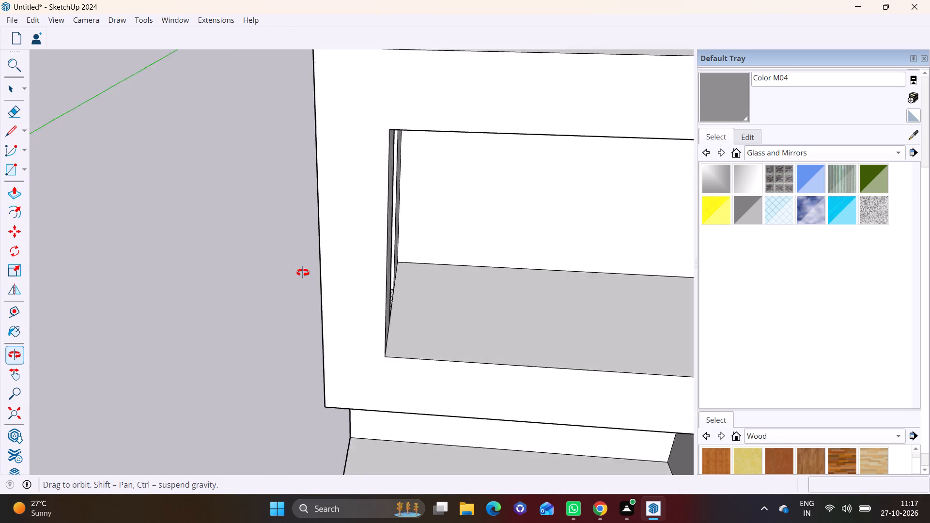
{"action": "middle_click_drag", "start_coordinate": [303, 273], "coordinate": [283, 235]}
{"action": "scroll", "coordinate": [431, 252], "scroll_direction": "down", "scroll_amount": 15}
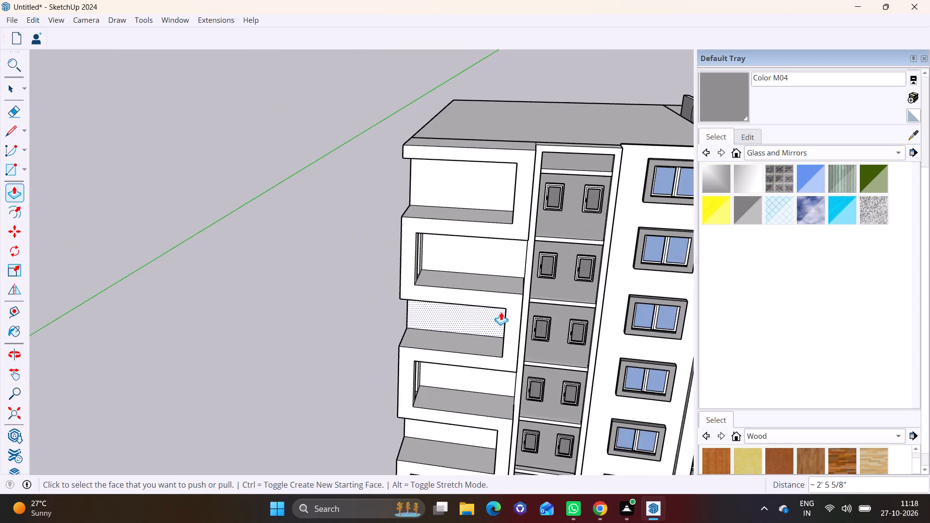
{"action": "middle_click_drag", "start_coordinate": [500, 310], "coordinate": [223, 231], "text": "shift"}
{"action": "scroll", "coordinate": [223, 231], "scroll_direction": "down", "scroll_amount": 1, "text": "shift"}
Copy the orange CNC-cut panel from the third-storey balcony wall to a free spot above the roof, about 54' 6 3/4" away.
{"action": "key", "text": "space"}
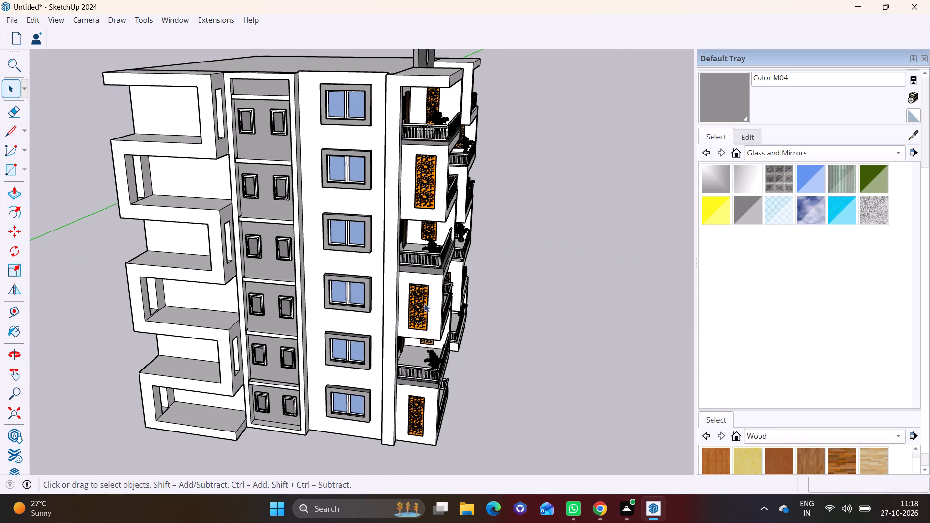
{"action": "left_click", "coordinate": [420, 304]}
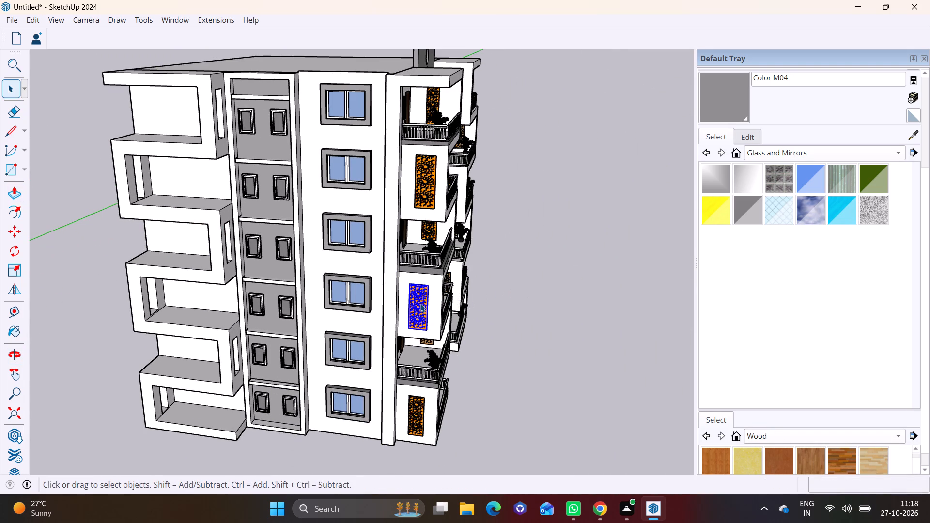
{"action": "key", "text": "m"}
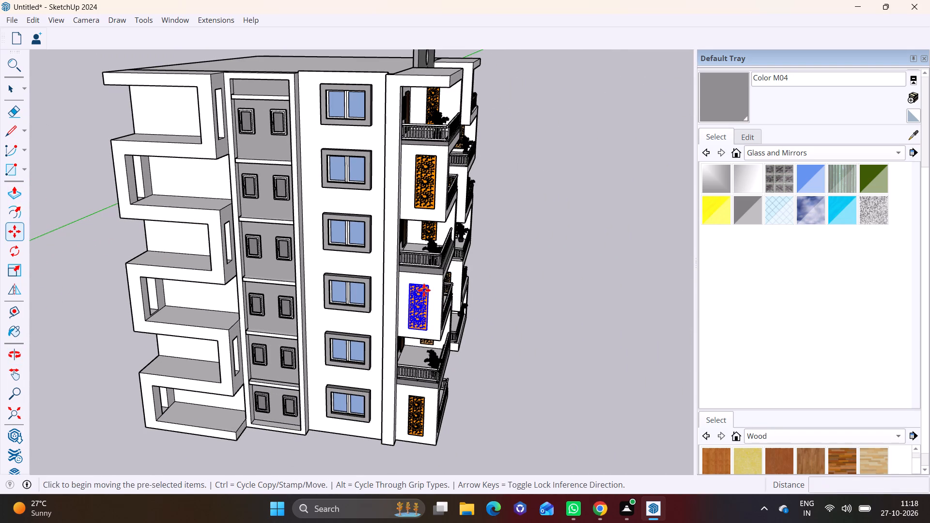
{"action": "left_click", "coordinate": [424, 290]}
{"action": "middle_click_drag", "start_coordinate": [306, 191], "coordinate": [365, 406], "text": "shift"}
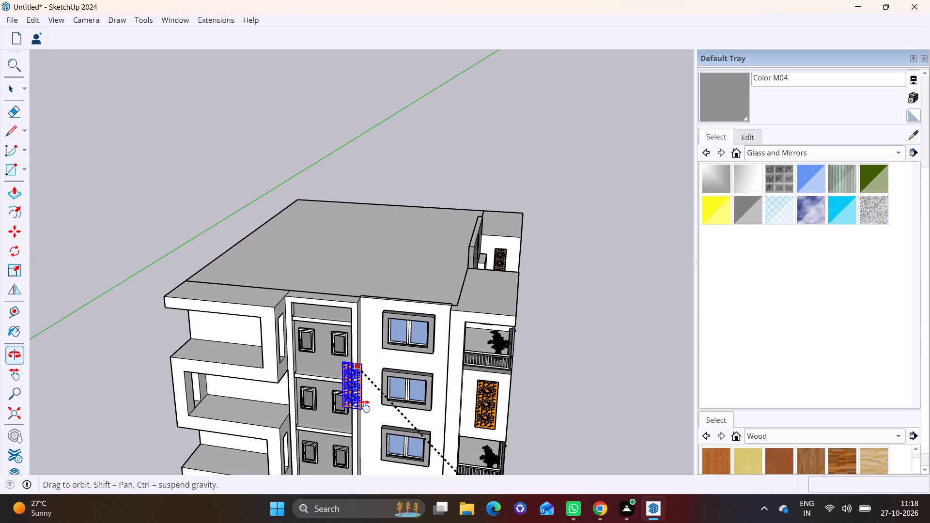
{"action": "middle_click_drag", "start_coordinate": [365, 406], "coordinate": [356, 404], "text": "shift"}
{"action": "middle_click_drag", "start_coordinate": [351, 323], "coordinate": [392, 231]}
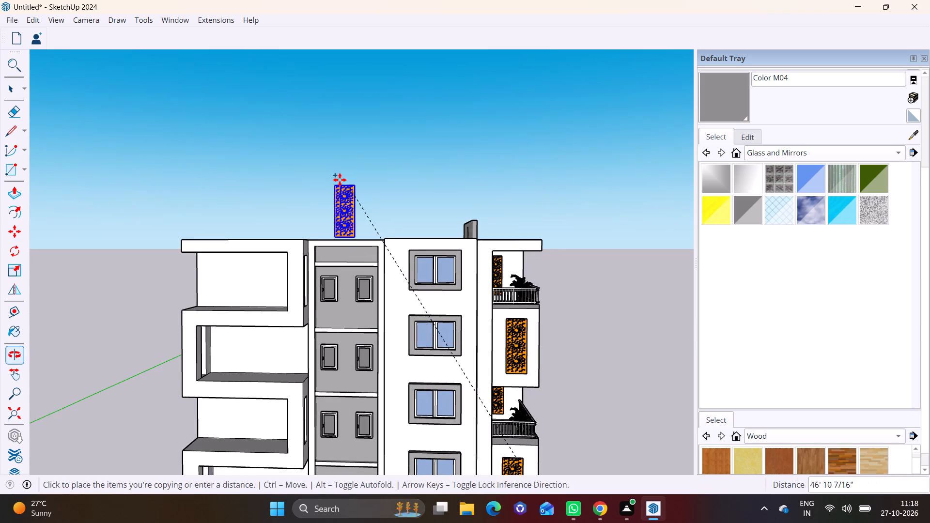
{"action": "middle_click_drag", "start_coordinate": [338, 196], "coordinate": [325, 305], "text": "shift"}
{"action": "left_click", "coordinate": [323, 281]}
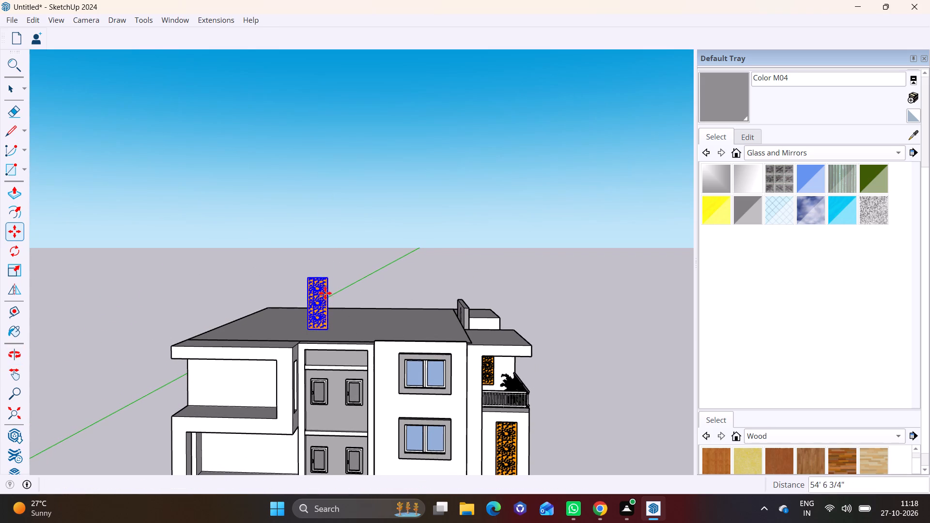
Rotate the copied panel 90 degrees in the horizontal plane.
{"action": "middle_click_drag", "start_coordinate": [338, 316], "coordinate": [335, 372]}
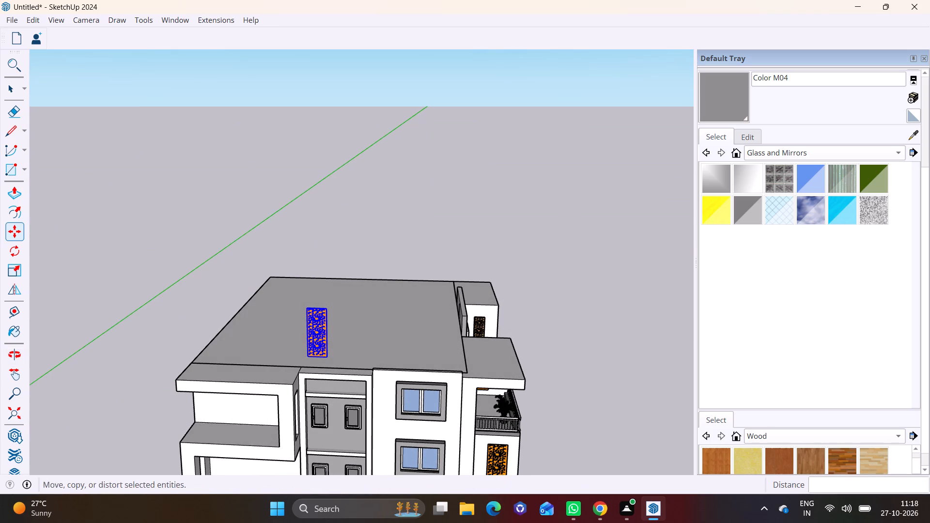
{"action": "left_click", "coordinate": [15, 246]}
{"action": "left_click", "coordinate": [377, 332]}
{"action": "left_click", "coordinate": [456, 335]}
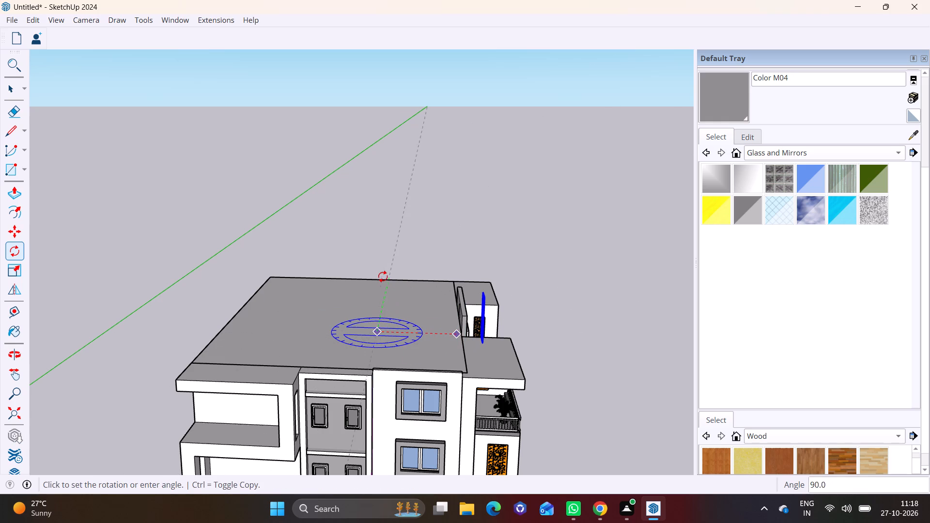
{"action": "left_click", "coordinate": [386, 271]}
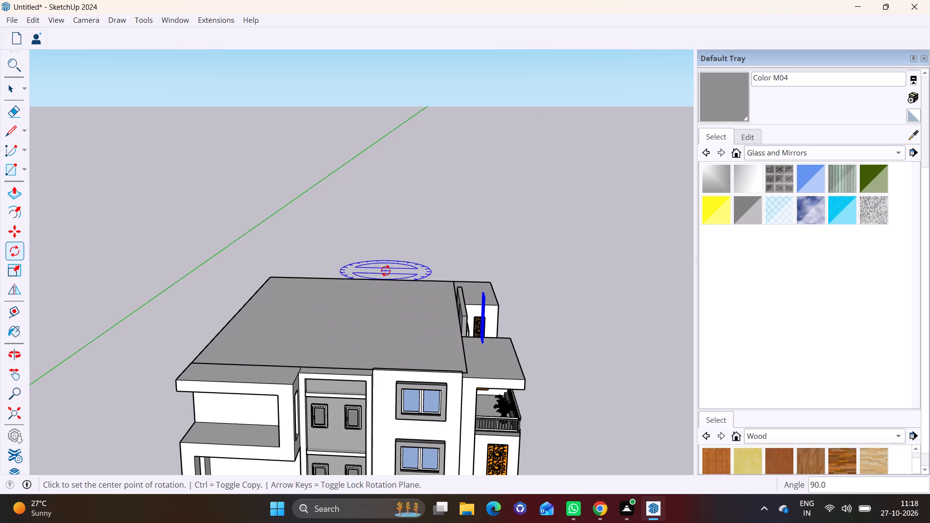
Move the rotated panel by its top corner into the fifth-storey post slot next to the long blank wall.
{"action": "key", "text": "m"}
{"action": "left_click", "coordinate": [486, 295]}
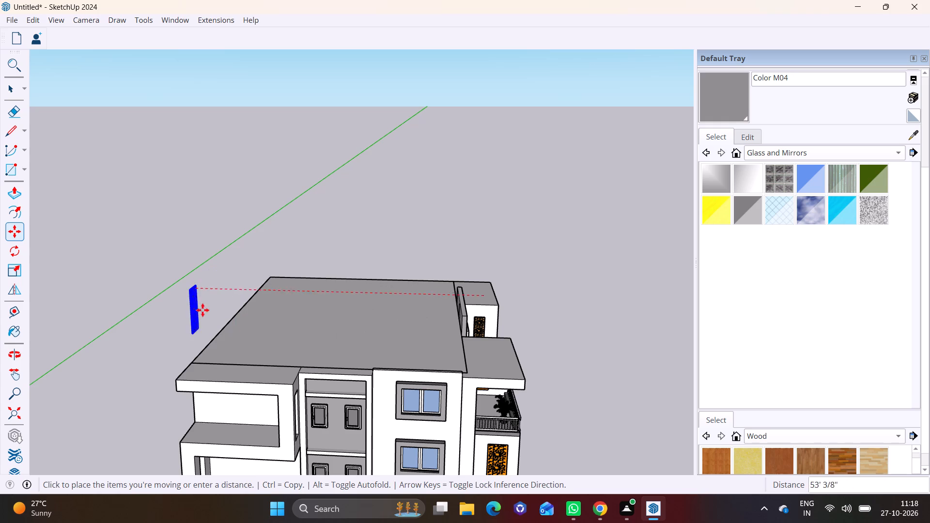
{"action": "middle_click_drag", "start_coordinate": [260, 336], "coordinate": [423, 253], "text": "shift"}
{"action": "scroll", "coordinate": [430, 349], "scroll_direction": "up", "scroll_amount": 6}
{"action": "middle_click_drag", "start_coordinate": [405, 372], "coordinate": [612, 354]}
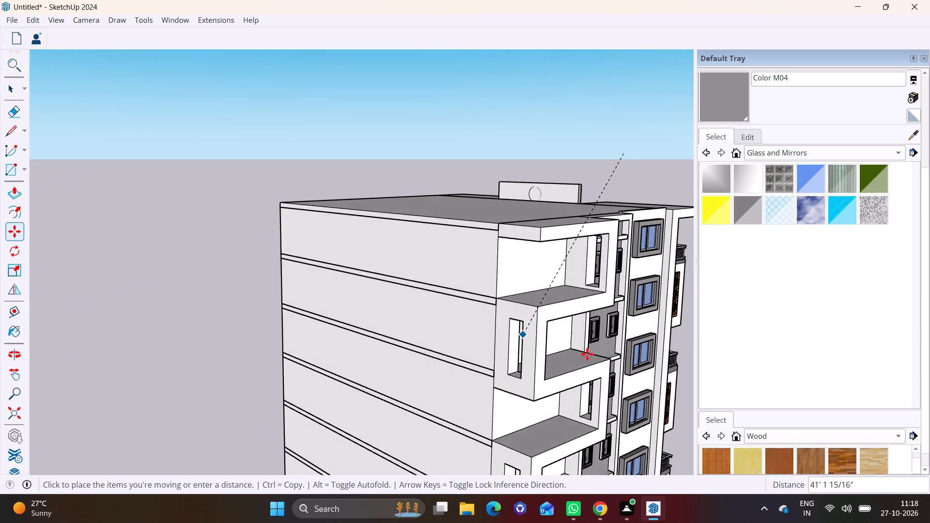
{"action": "scroll", "coordinate": [568, 347], "scroll_direction": "up", "scroll_amount": 7}
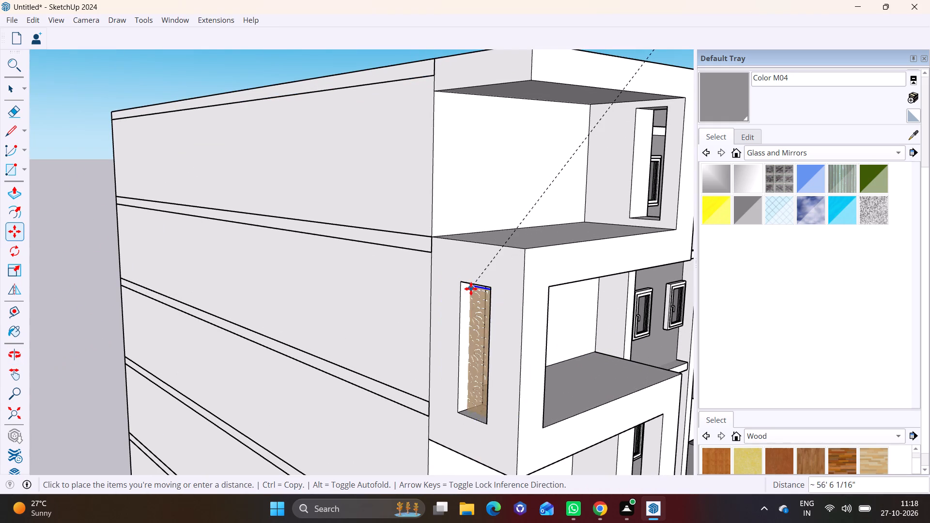
{"action": "left_click", "coordinate": [470, 288]}
Move the panel about 1' 5/8" so its upper corner meets the slot's upper corner on the post's outer face.
{"action": "middle_click_drag", "start_coordinate": [507, 326], "coordinate": [636, 335]}
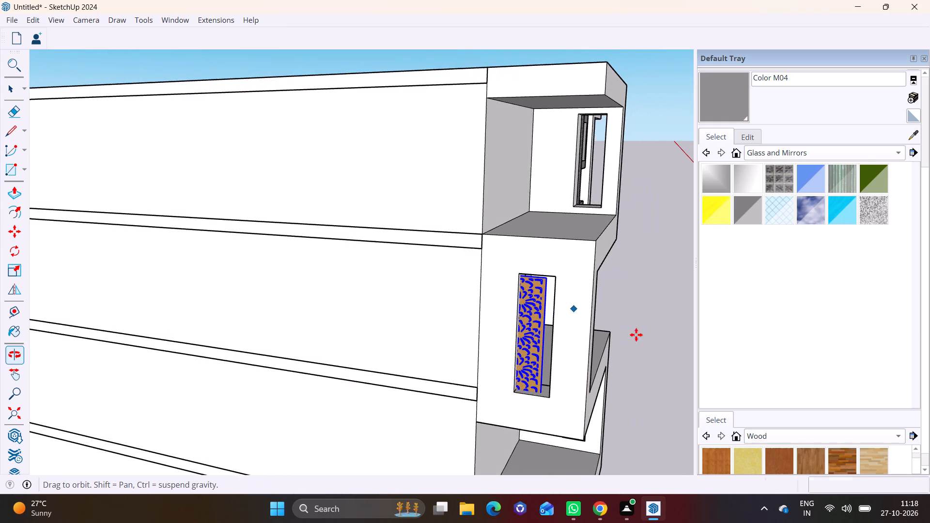
{"action": "middle_click_drag", "start_coordinate": [636, 335], "coordinate": [636, 334]}
{"action": "scroll", "coordinate": [561, 350], "scroll_direction": "up", "scroll_amount": 5}
{"action": "left_click", "coordinate": [536, 235]}
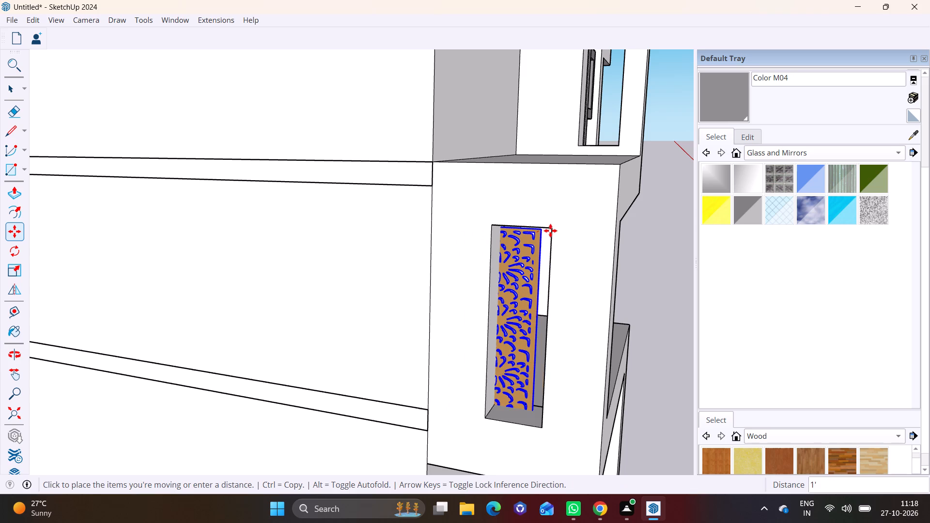
{"action": "left_click", "coordinate": [552, 230]}
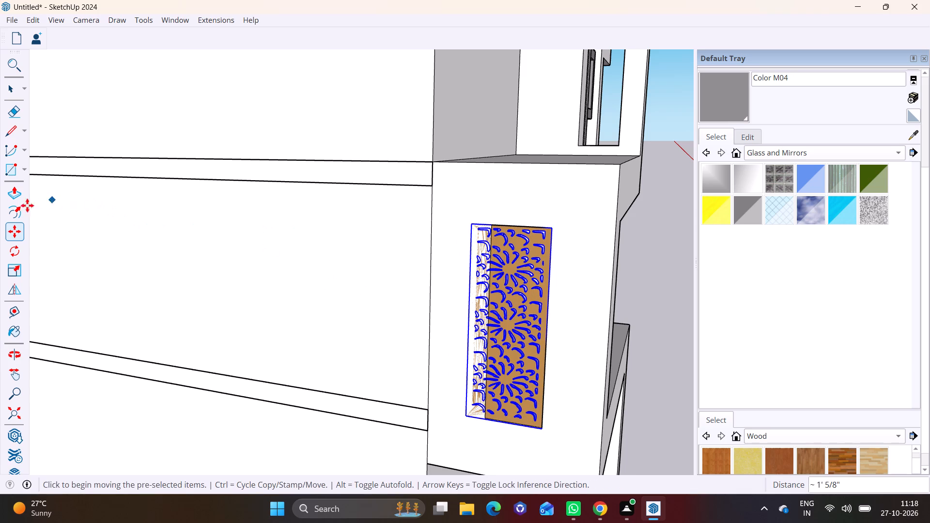
Scale the panel narrower from its side edge so its width fits the fifth-storey slot.
{"action": "left_click", "coordinate": [14, 262]}
{"action": "middle_click_drag", "start_coordinate": [451, 336], "coordinate": [517, 344]}
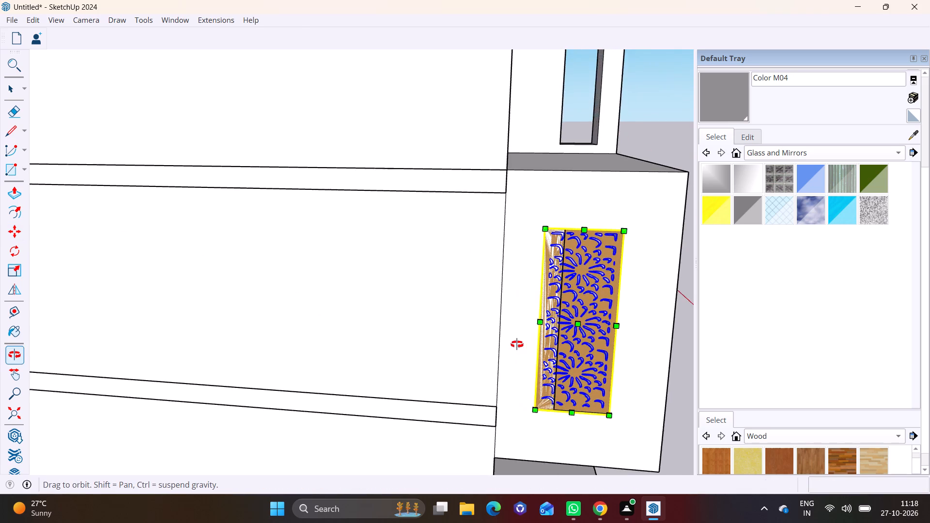
{"action": "middle_click_drag", "start_coordinate": [517, 344], "coordinate": [390, 348]}
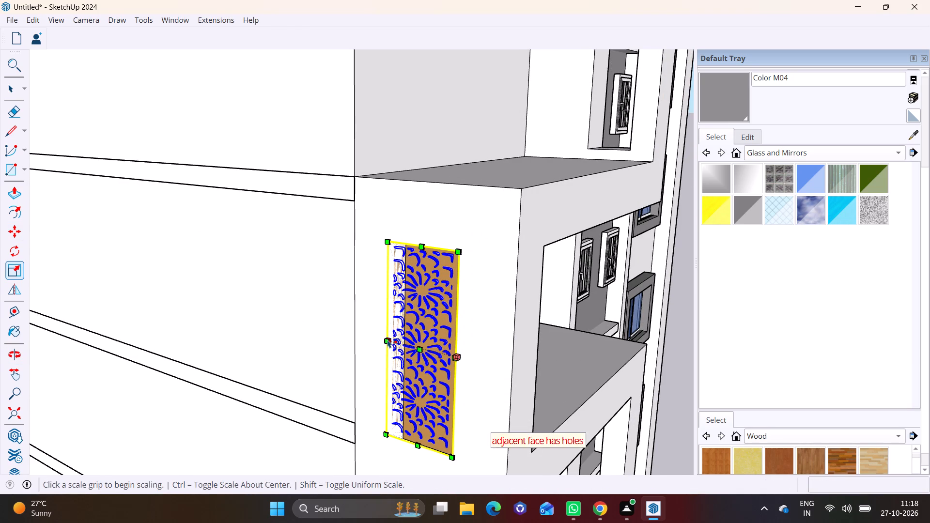
{"action": "left_click", "coordinate": [387, 339]}
{"action": "left_click", "coordinate": [403, 340]}
Copy the fitted fifth-storey panel by its upper corner into the sixth-storey post slot on the window side.
{"action": "scroll", "coordinate": [454, 345], "scroll_direction": "down", "scroll_amount": 4}
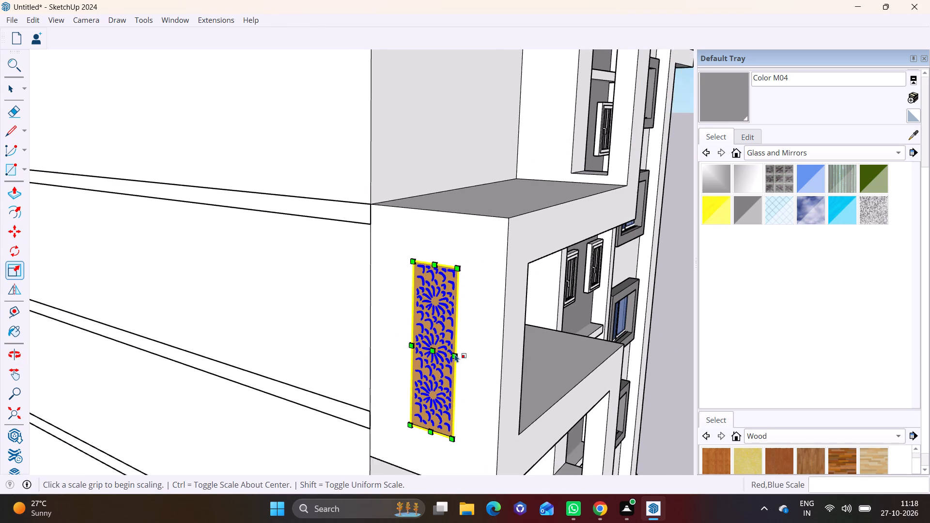
{"action": "scroll", "coordinate": [455, 354], "scroll_direction": "down", "scroll_amount": 6}
{"action": "key", "text": "m"}
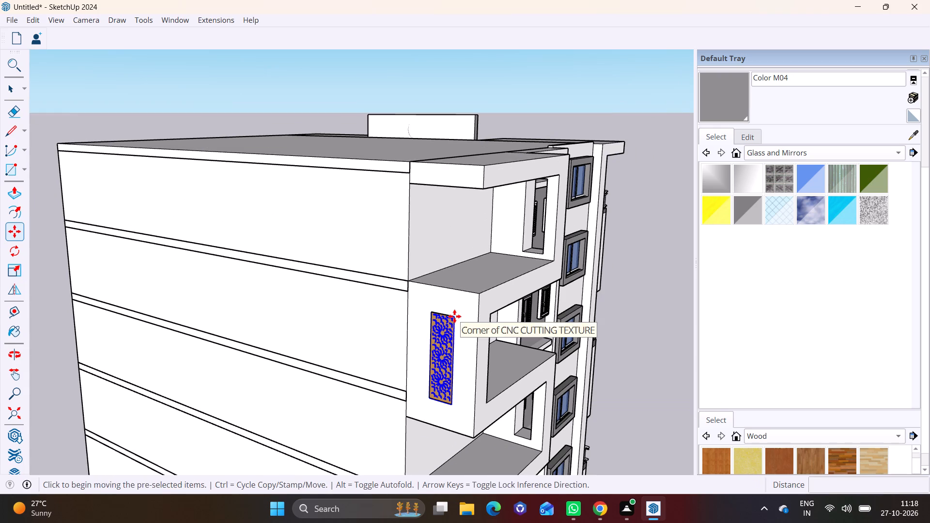
{"action": "left_click", "coordinate": [454, 316]}
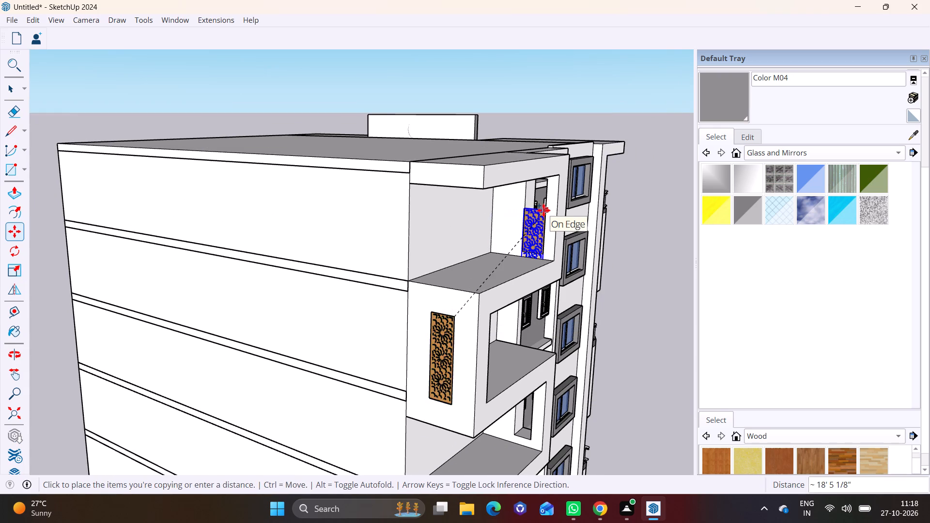
{"action": "scroll", "coordinate": [543, 210], "scroll_direction": "up", "scroll_amount": 9}
{"action": "middle_click_drag", "start_coordinate": [556, 200], "coordinate": [275, 203]}
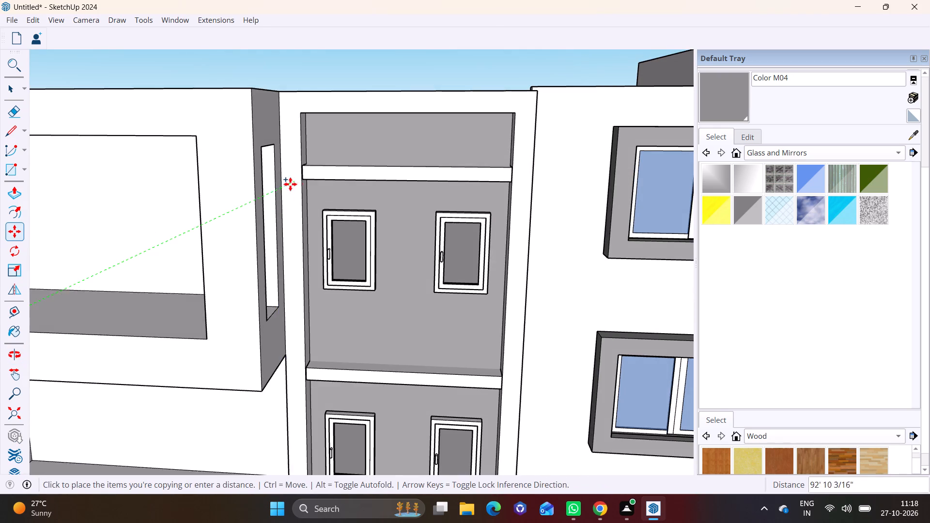
{"action": "scroll", "coordinate": [271, 187], "scroll_direction": "up", "scroll_amount": 5}
{"action": "middle_click_drag", "start_coordinate": [255, 193], "coordinate": [158, 228]}
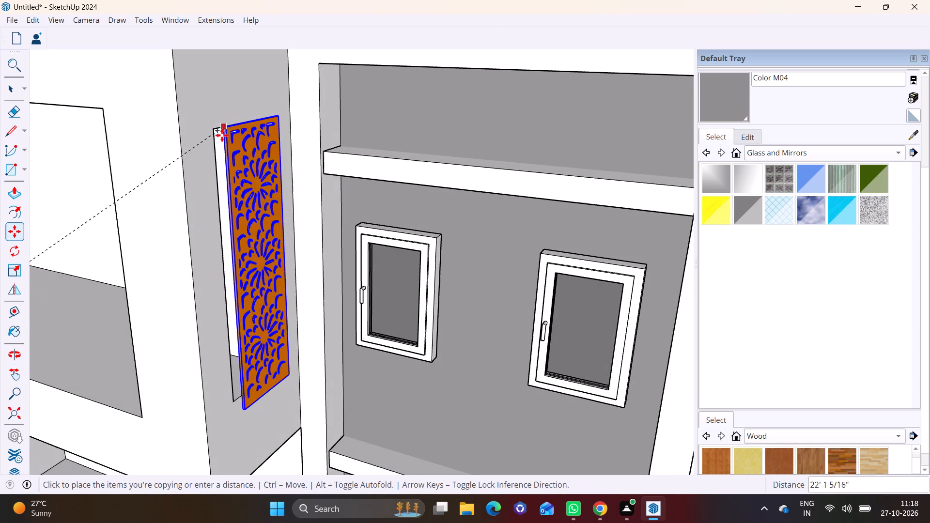
{"action": "left_click", "coordinate": [216, 135]}
{"action": "middle_click_drag", "start_coordinate": [250, 234], "coordinate": [95, 192]}
{"action": "key", "text": "space"}
{"action": "left_click", "coordinate": [173, 245]}
Copy the sixth-storey panel about 22' 4" down to the upper corner of the fourth-storey post slot below it.
{"action": "scroll", "coordinate": [170, 254], "scroll_direction": "down", "scroll_amount": 14}
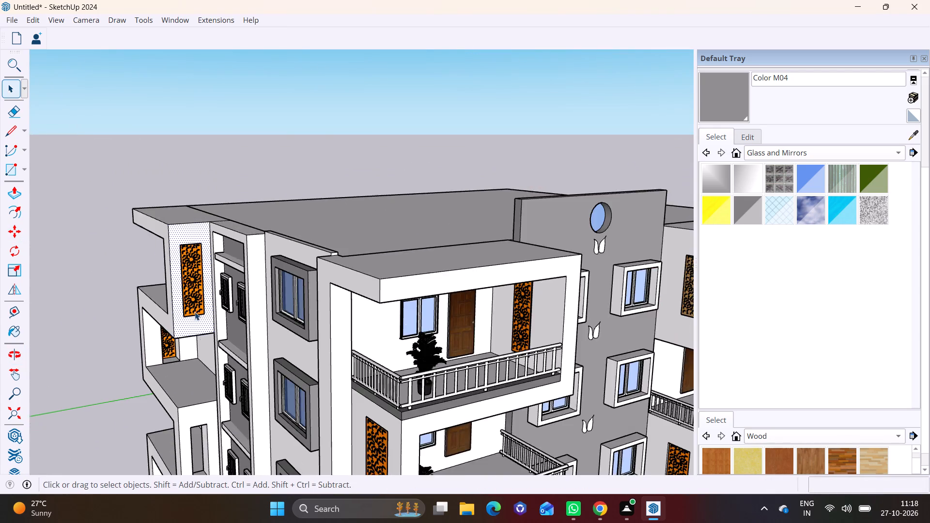
{"action": "middle_click_drag", "start_coordinate": [199, 312], "coordinate": [220, 199], "text": "shift"}
{"action": "left_click", "coordinate": [218, 184]}
{"action": "key", "text": "m"}
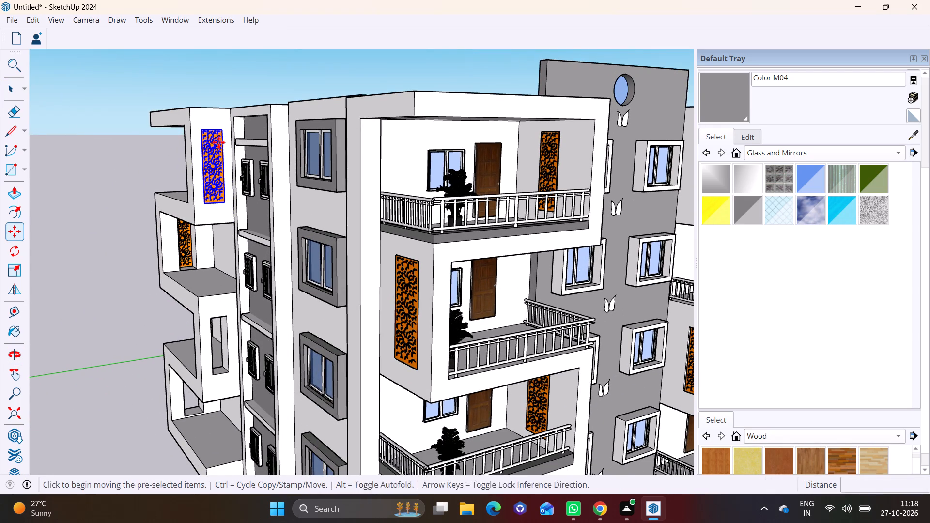
{"action": "left_click", "coordinate": [222, 127]}
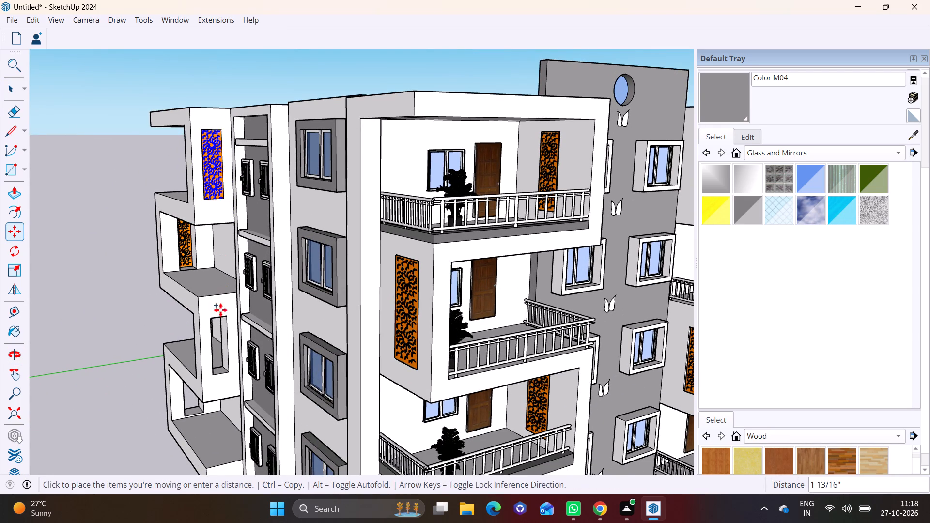
{"action": "middle_click_drag", "start_coordinate": [229, 338], "coordinate": [230, 258], "text": "shift"}
{"action": "scroll", "coordinate": [228, 256], "scroll_direction": "up", "scroll_amount": 9}
{"action": "scroll", "coordinate": [228, 256], "scroll_direction": "down", "scroll_amount": 1}
{"action": "scroll", "coordinate": [228, 256], "scroll_direction": "up", "scroll_amount": 3}
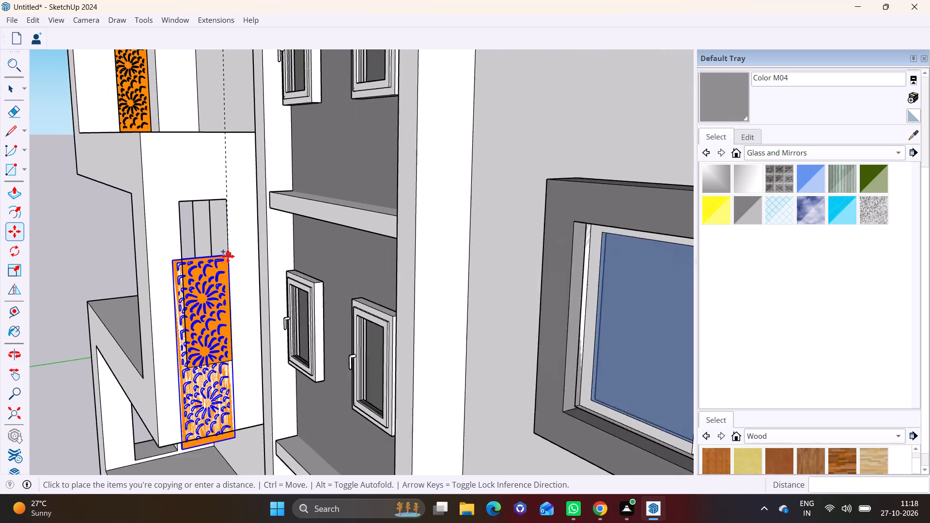
{"action": "left_click", "coordinate": [222, 193]}
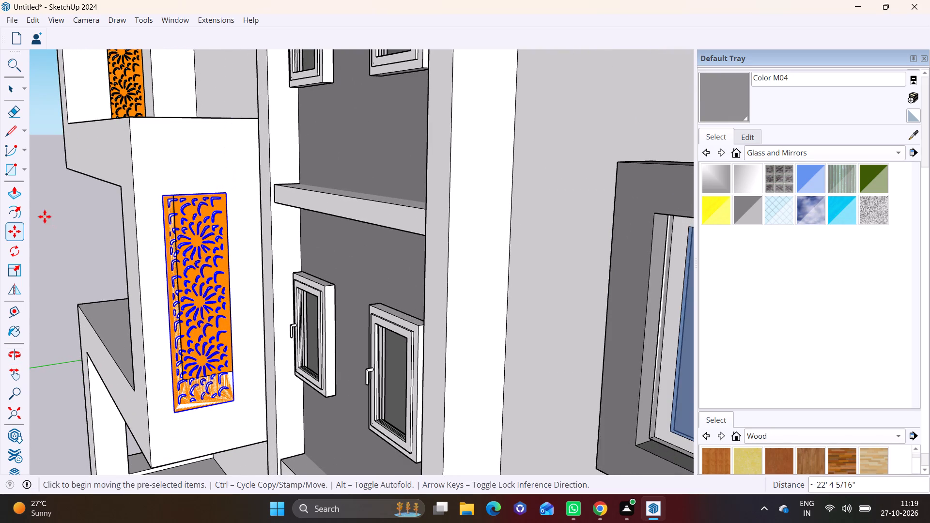
Scale the fourth-storey panel narrower from its side edge and shorter from its bottom edge so it fits the slot.
{"action": "left_click", "coordinate": [13, 271]}
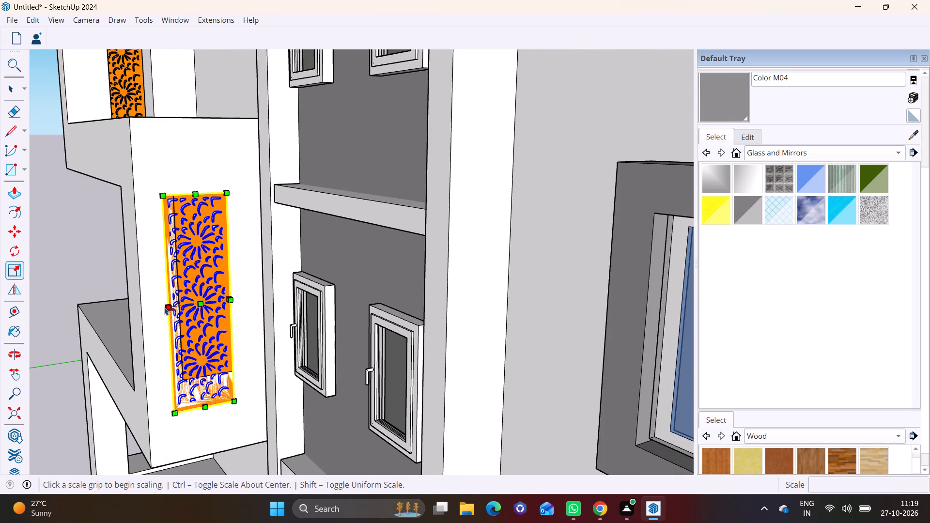
{"action": "left_click", "coordinate": [165, 307]}
{"action": "left_click", "coordinate": [180, 303]}
{"action": "left_click_drag", "start_coordinate": [205, 402], "coordinate": [201, 395]}
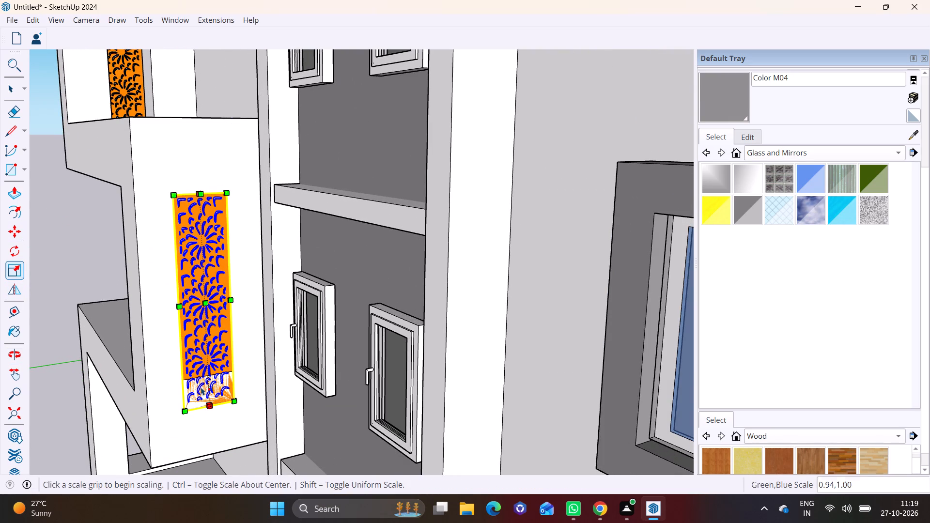
{"action": "left_click", "coordinate": [206, 389]}
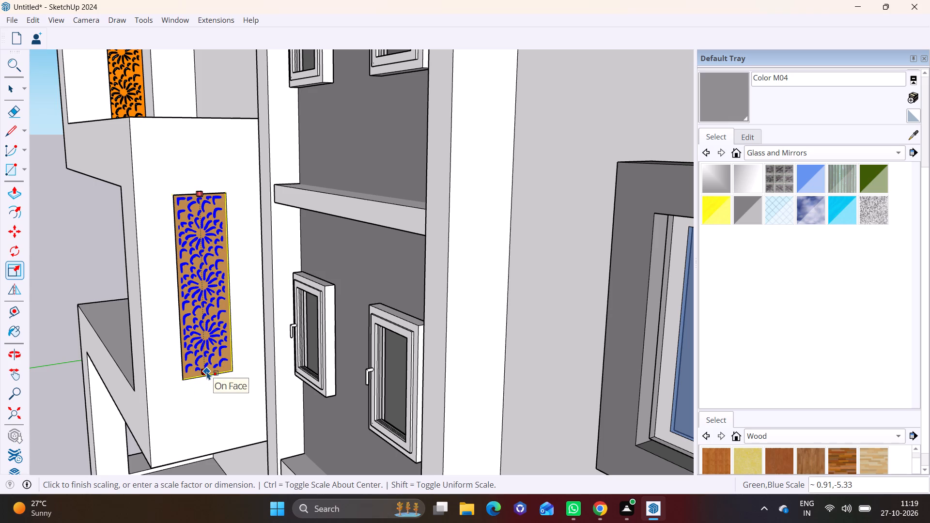
{"action": "left_click", "coordinate": [207, 371]}
{"action": "key", "text": "space"}
{"action": "left_click", "coordinate": [197, 403]}
Copy the fitted fourth-storey panel about 21' 11" down to the upper corner of the second-storey post slot.
{"action": "scroll", "coordinate": [197, 403], "scroll_direction": "down", "scroll_amount": 7}
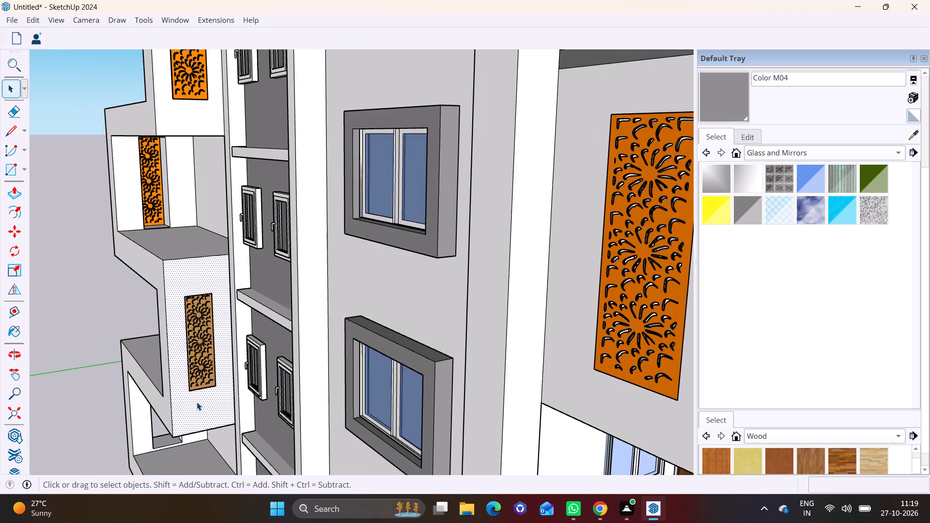
{"action": "middle_click_drag", "start_coordinate": [182, 328], "coordinate": [410, 333]}
{"action": "scroll", "coordinate": [321, 342], "scroll_direction": "down", "scroll_amount": 4}
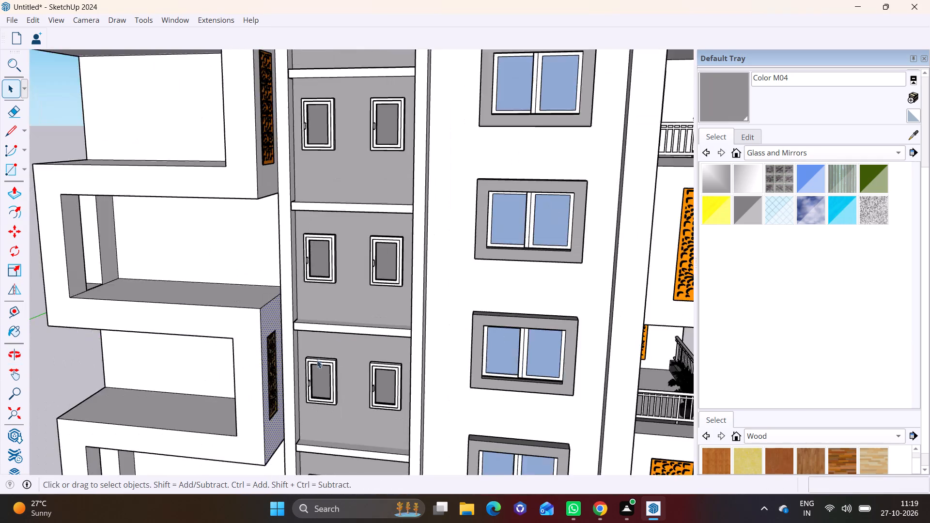
{"action": "scroll", "coordinate": [317, 360], "scroll_direction": "down", "scroll_amount": 2}
{"action": "middle_click_drag", "start_coordinate": [304, 368], "coordinate": [274, 185], "text": "shift"}
{"action": "middle_click_drag", "start_coordinate": [254, 235], "coordinate": [168, 224]}
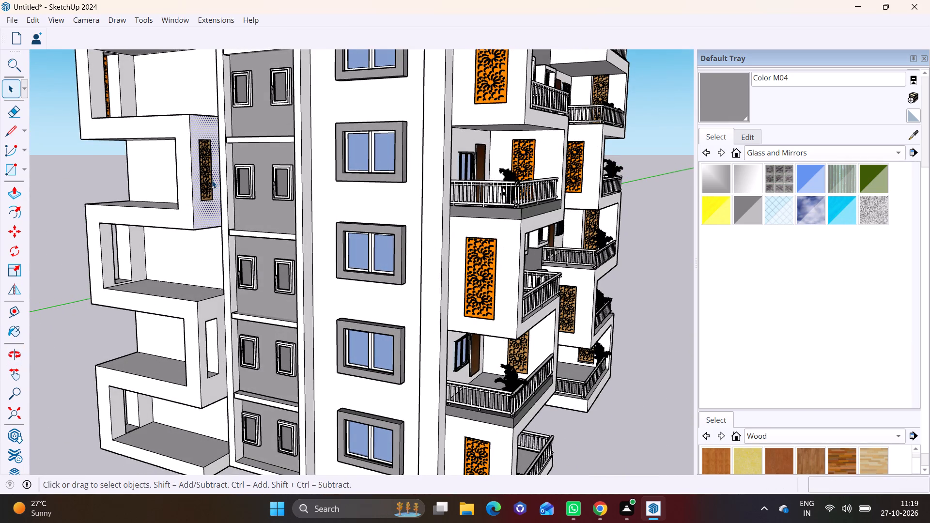
{"action": "left_click", "coordinate": [211, 182]}
{"action": "scroll", "coordinate": [211, 182], "scroll_direction": "up", "scroll_amount": 4}
{"action": "key", "text": "m"}
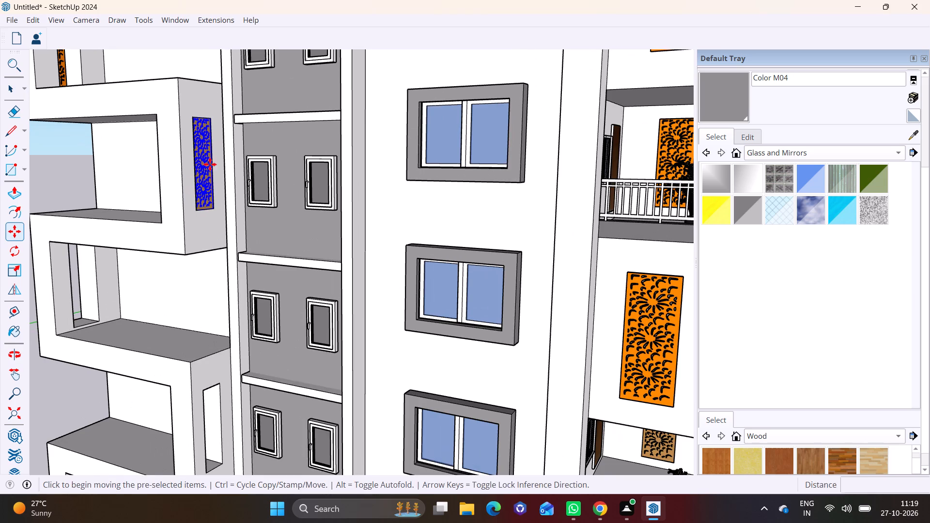
{"action": "left_click", "coordinate": [209, 119]}
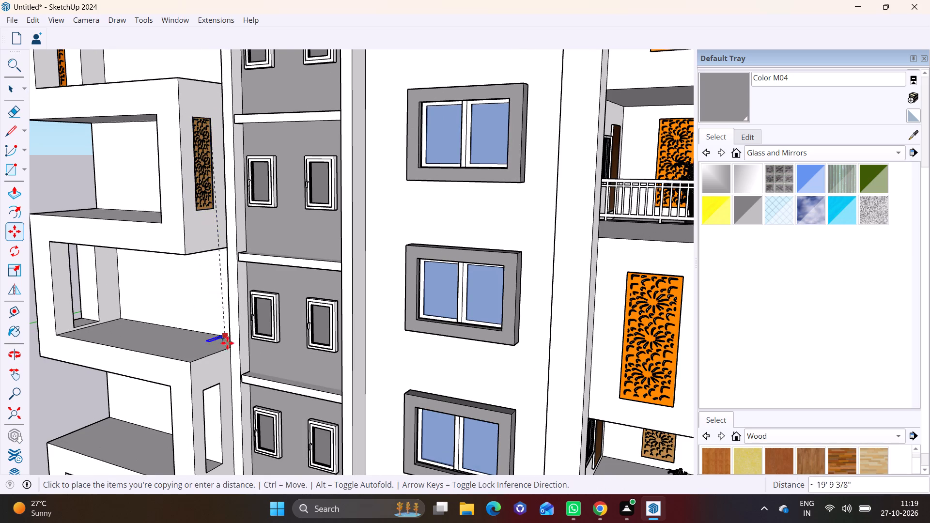
{"action": "middle_click_drag", "start_coordinate": [225, 356], "coordinate": [183, 223], "text": "shift"}
{"action": "scroll", "coordinate": [184, 256], "scroll_direction": "up", "scroll_amount": 7}
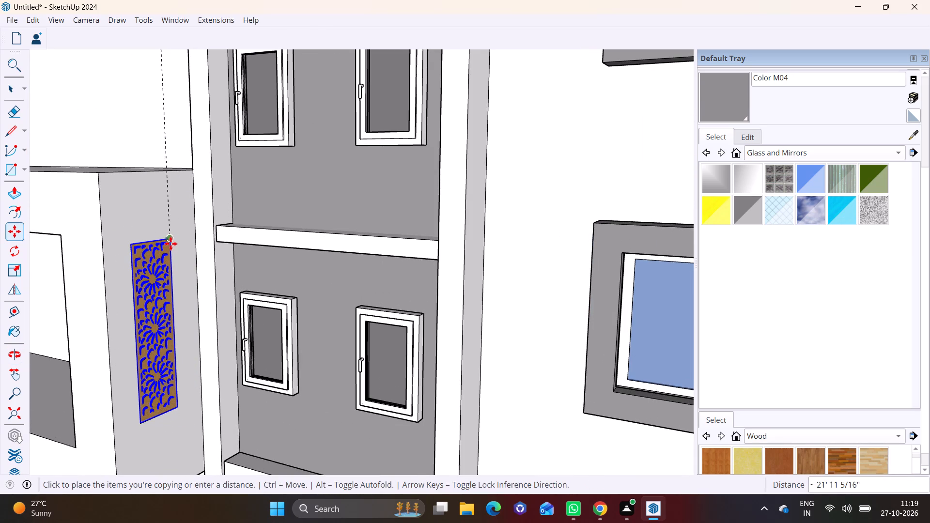
{"action": "left_click", "coordinate": [170, 243]}
Copy the second-storey panel about 21' 10" by its upper corner into the first-storey post slot beside the long blank wall.
{"action": "scroll", "coordinate": [167, 276], "scroll_direction": "down", "scroll_amount": 11}
{"action": "scroll", "coordinate": [151, 320], "scroll_direction": "down", "scroll_amount": 2}
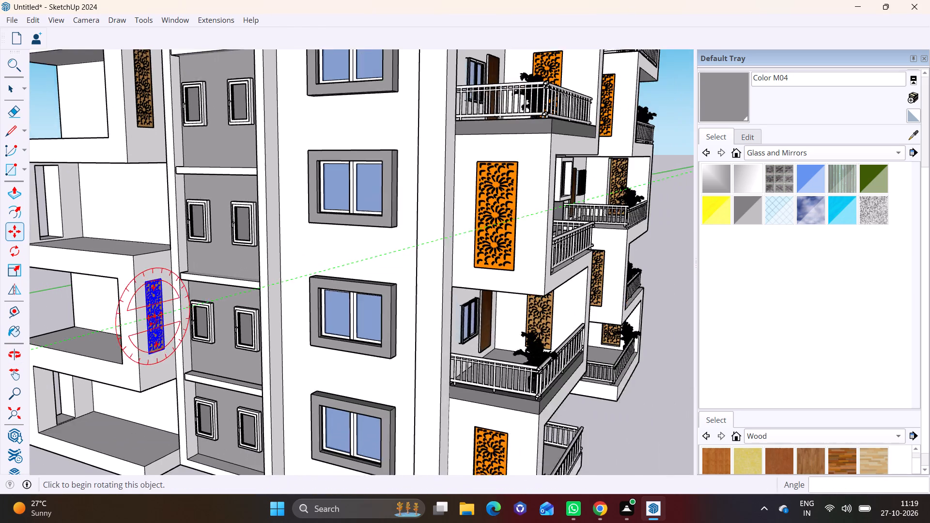
{"action": "key", "text": "space"}
{"action": "key", "text": "m"}
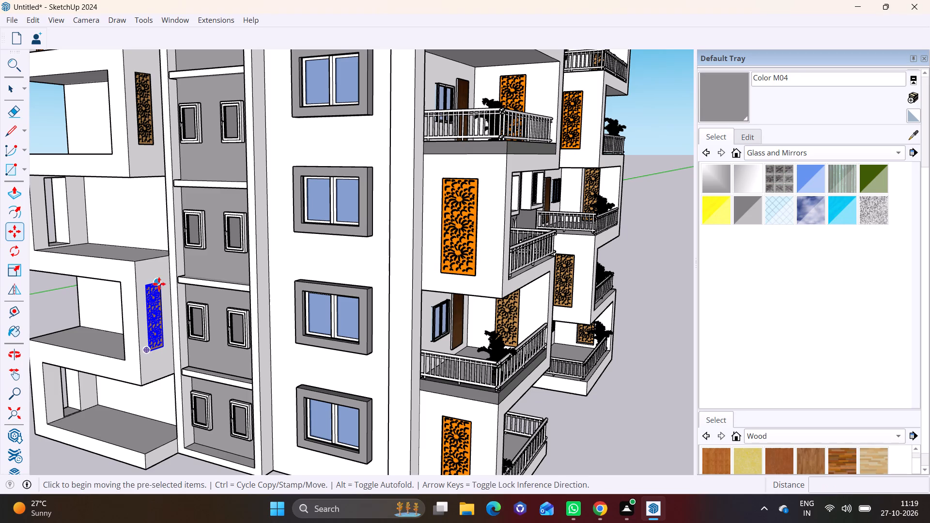
{"action": "left_click", "coordinate": [159, 283]}
{"action": "middle_click_drag", "start_coordinate": [78, 287], "coordinate": [389, 278], "text": "shift"}
{"action": "middle_click_drag", "start_coordinate": [360, 284], "coordinate": [558, 301]}
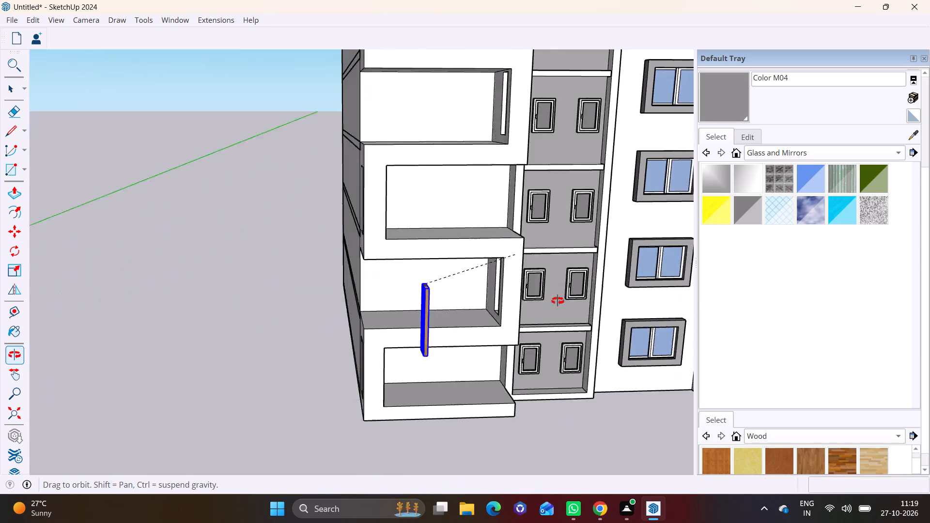
{"action": "middle_click_drag", "start_coordinate": [558, 301], "coordinate": [563, 300]}
{"action": "scroll", "coordinate": [284, 355], "scroll_direction": "up", "scroll_amount": 10}
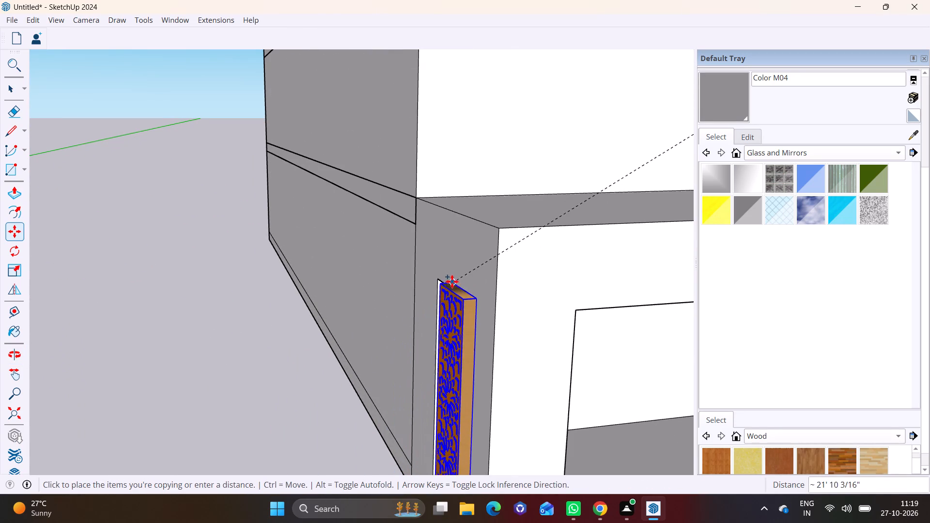
{"action": "left_click", "coordinate": [445, 281]}
Move the first-storey panel about 9 1/2" sideways so its upper corner meets the slot's outer upper corner.
{"action": "middle_click_drag", "start_coordinate": [455, 338], "coordinate": [706, 314]}
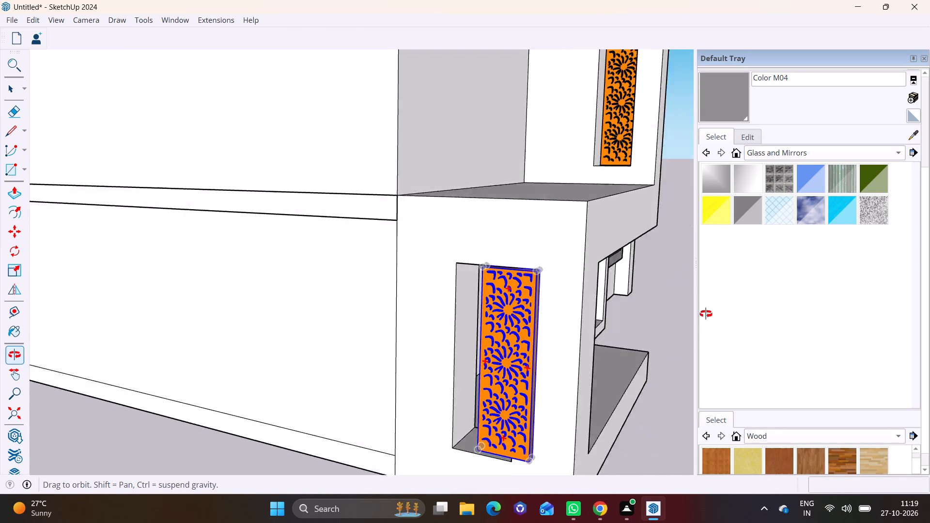
{"action": "middle_click_drag", "start_coordinate": [706, 314], "coordinate": [707, 313]}
{"action": "scroll", "coordinate": [514, 262], "scroll_direction": "up", "scroll_amount": 5}
{"action": "left_click", "coordinate": [472, 262]}
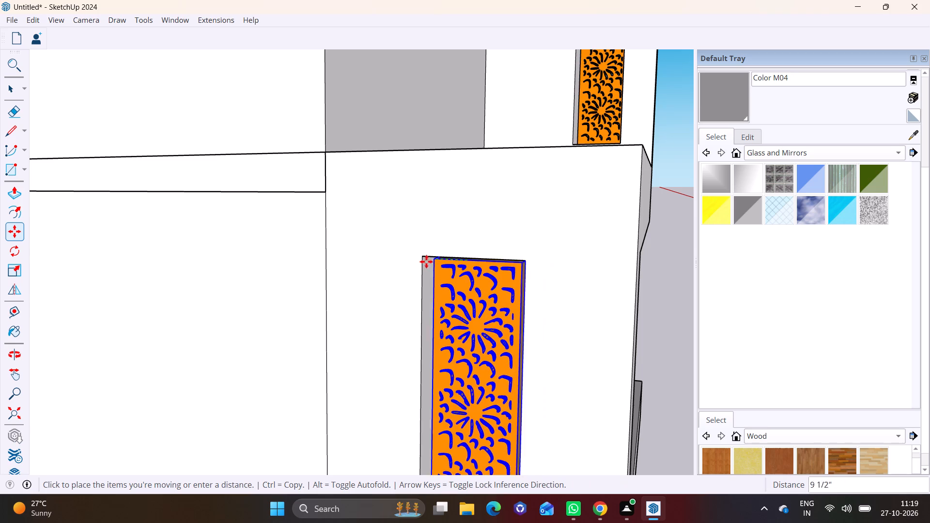
{"action": "left_click", "coordinate": [422, 258]}
Scale the first-storey panel wider from its side edge so it spans the slot's full width.
{"action": "scroll", "coordinate": [463, 313], "scroll_direction": "down", "scroll_amount": 6}
{"action": "middle_click_drag", "start_coordinate": [480, 367], "coordinate": [350, 241]}
{"action": "left_click", "coordinate": [16, 271]}
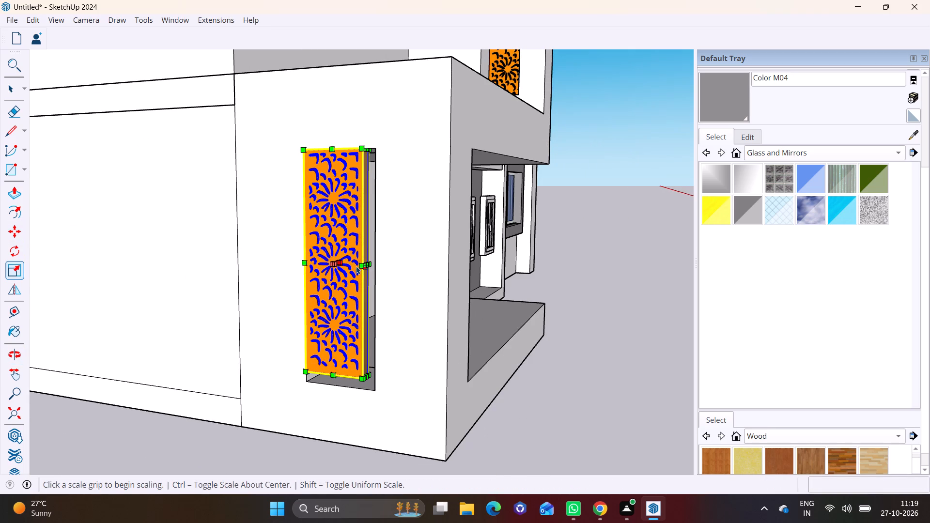
{"action": "left_click", "coordinate": [370, 265]}
{"action": "left_click", "coordinate": [381, 265]}
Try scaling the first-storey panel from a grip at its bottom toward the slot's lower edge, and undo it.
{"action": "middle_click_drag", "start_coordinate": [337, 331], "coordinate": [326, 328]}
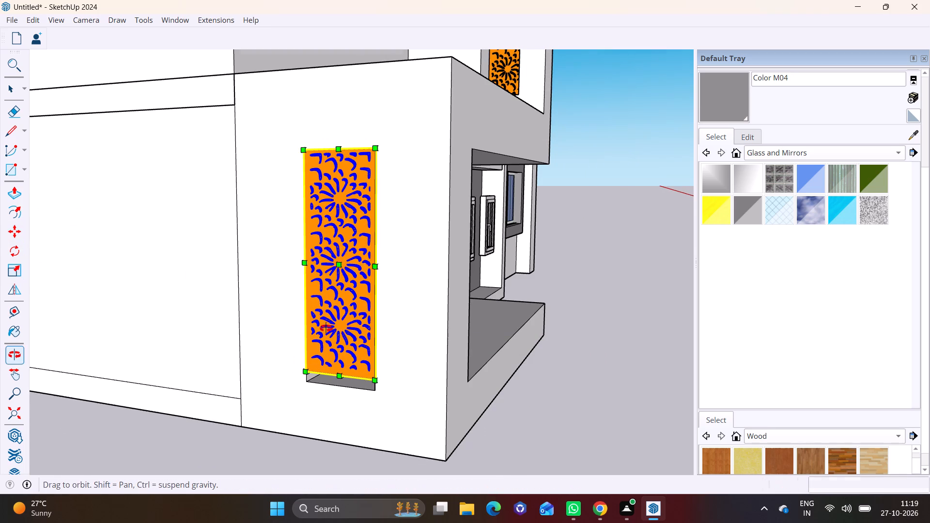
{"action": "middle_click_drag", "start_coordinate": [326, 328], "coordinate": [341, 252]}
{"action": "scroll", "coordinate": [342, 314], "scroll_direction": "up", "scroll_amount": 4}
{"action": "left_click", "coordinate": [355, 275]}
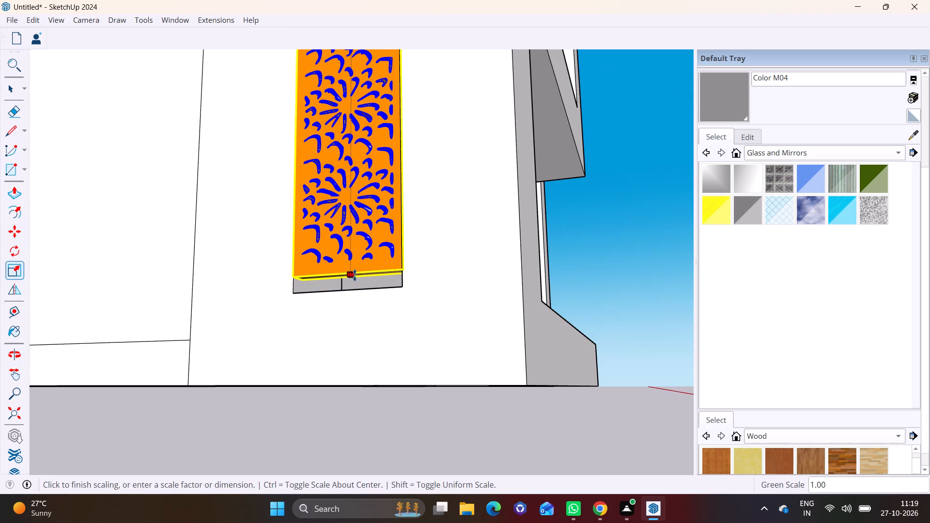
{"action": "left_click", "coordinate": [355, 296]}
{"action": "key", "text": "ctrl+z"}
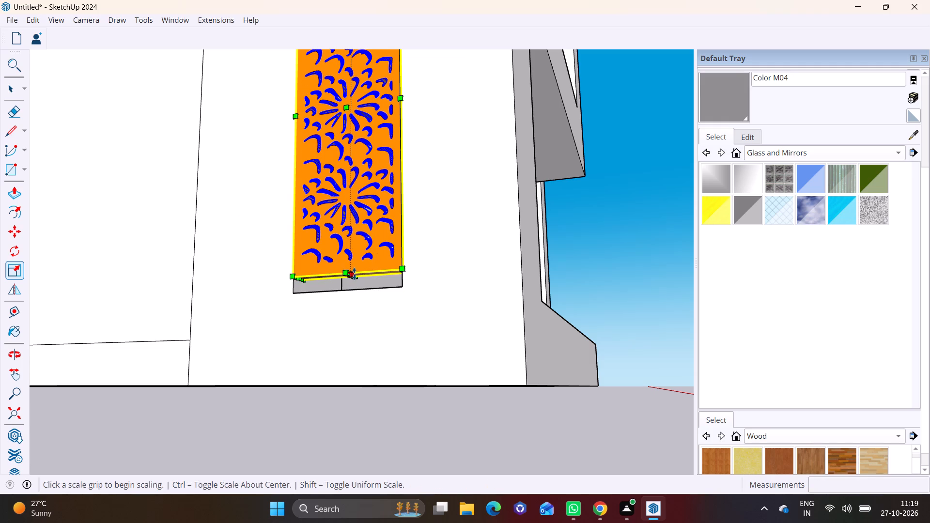
Scale the first-storey panel taller from its bottom edge so it reaches the slot's lower edge.
{"action": "left_click", "coordinate": [354, 274]}
{"action": "left_click", "coordinate": [355, 292]}
{"action": "key", "text": "space"}
{"action": "left_click", "coordinate": [304, 303]}
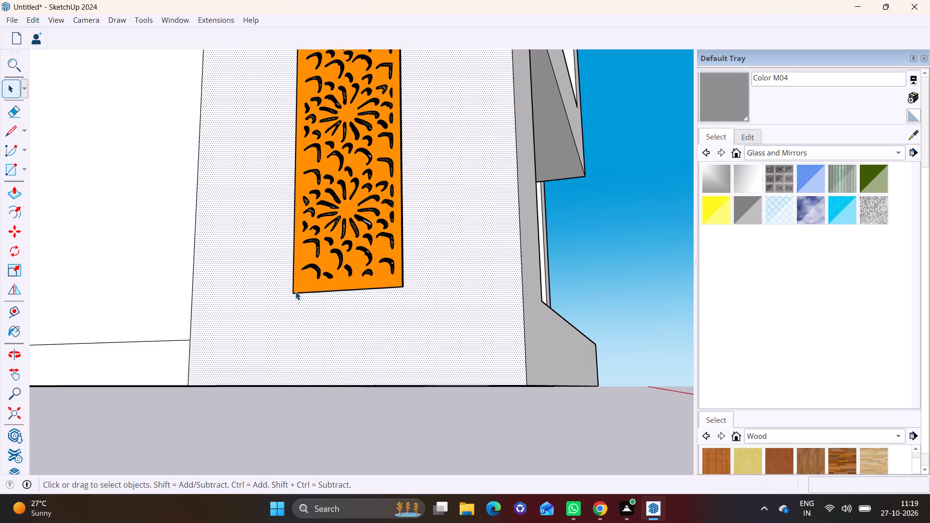
Copy the fitted first-storey panel about 21' 10" up to the upper corner of the third-storey slot beside the blank wall.
{"action": "scroll", "coordinate": [295, 292], "scroll_direction": "down", "scroll_amount": 17}
{"action": "middle_click_drag", "start_coordinate": [350, 258], "coordinate": [334, 324]}
{"action": "scroll", "coordinate": [334, 324], "scroll_direction": "down", "scroll_amount": 1}
{"action": "scroll", "coordinate": [289, 328], "scroll_direction": "up", "scroll_amount": 3}
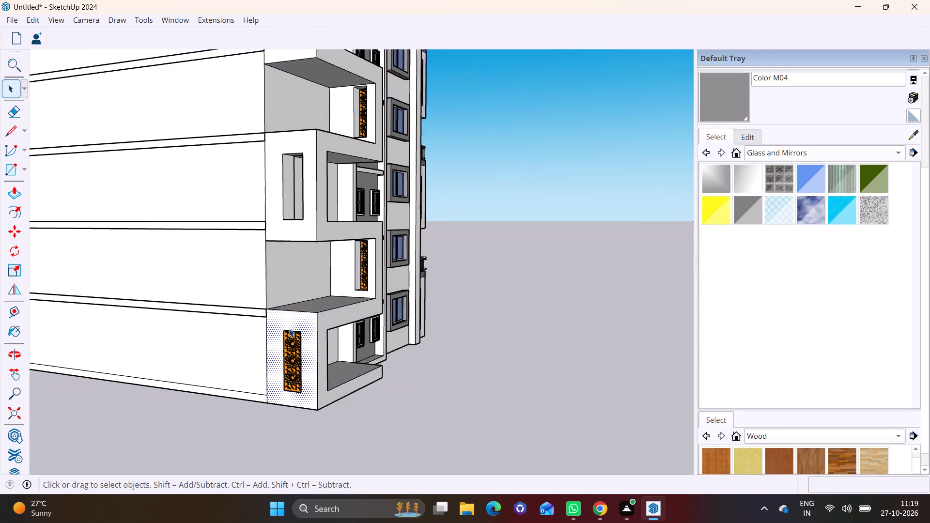
{"action": "scroll", "coordinate": [289, 329], "scroll_direction": "up", "scroll_amount": 1}
{"action": "left_click", "coordinate": [291, 348]}
{"action": "key", "text": "m"}
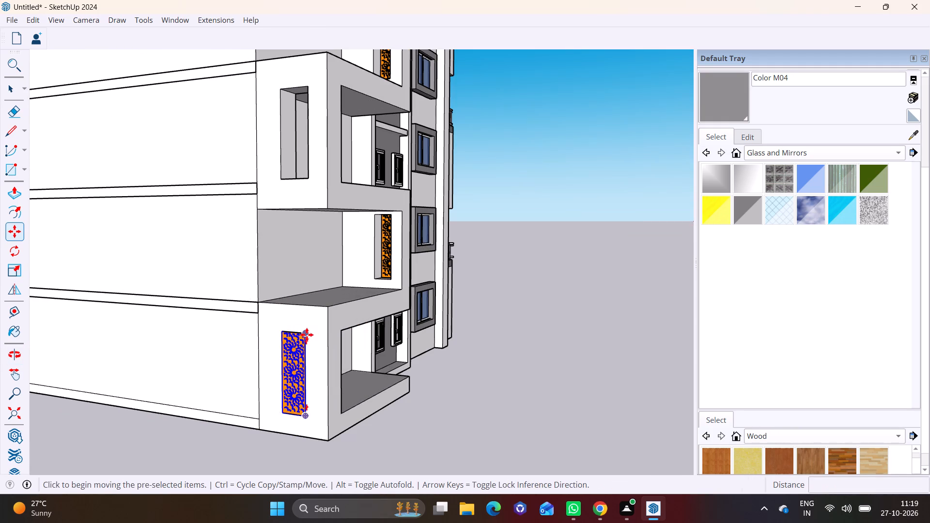
{"action": "left_click", "coordinate": [307, 335]}
{"action": "middle_click_drag", "start_coordinate": [302, 181], "coordinate": [317, 362], "text": "shift"}
{"action": "scroll", "coordinate": [319, 312], "scroll_direction": "up", "scroll_amount": 6}
{"action": "left_click", "coordinate": [328, 219]}
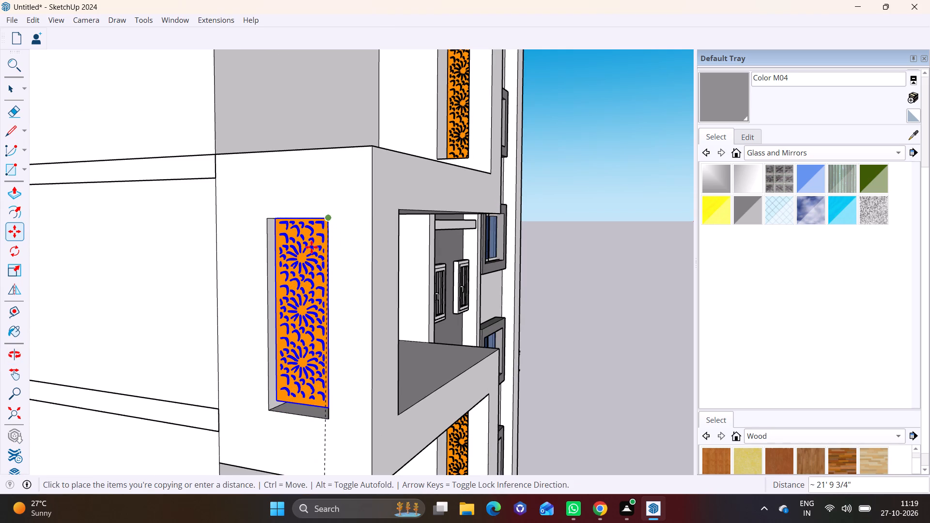
Scale the copied third-storey panel wider from its side edge so it reaches the side of the slot.
{"action": "left_click", "coordinate": [15, 269]}
{"action": "middle_click_drag", "start_coordinate": [199, 319], "coordinate": [310, 326]}
{"action": "scroll", "coordinate": [239, 326], "scroll_direction": "up", "scroll_amount": 1}
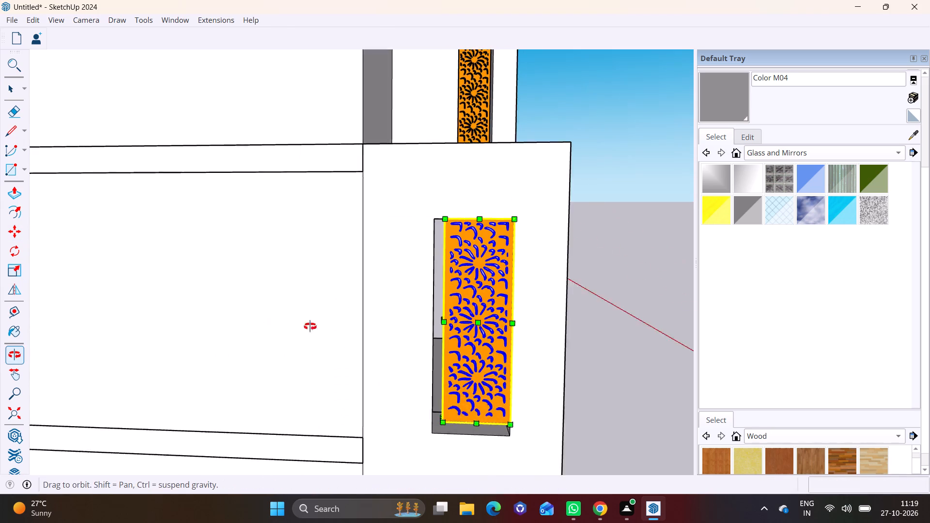
{"action": "middle_click_drag", "start_coordinate": [310, 326], "coordinate": [328, 326]}
{"action": "scroll", "coordinate": [505, 347], "scroll_direction": "up", "scroll_amount": 4}
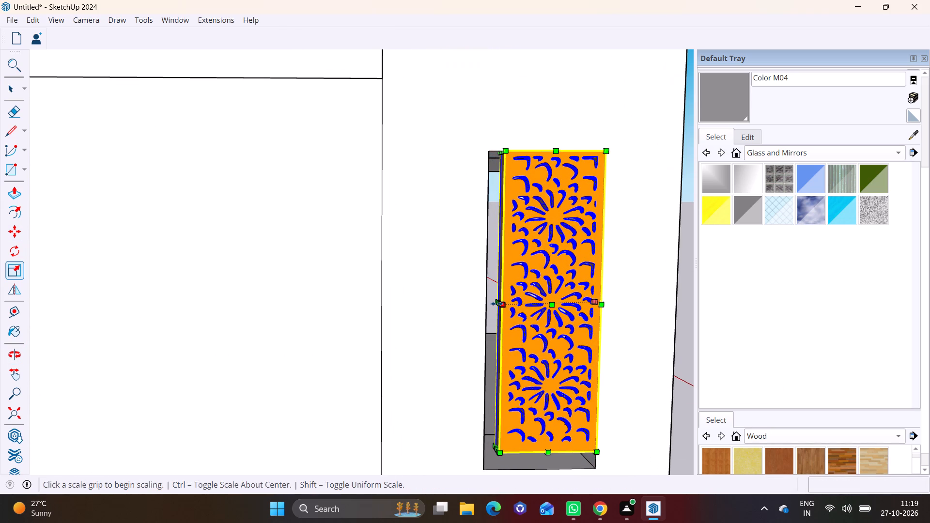
{"action": "left_click", "coordinate": [496, 304]}
{"action": "left_click", "coordinate": [482, 305]}
Scale the third-storey panel about 1.06 taller from its bottom edge so it reaches the slot's lower edge.
{"action": "middle_click_drag", "start_coordinate": [518, 363], "coordinate": [464, 246]}
{"action": "middle_click_drag", "start_coordinate": [488, 348], "coordinate": [462, 266]}
{"action": "scroll", "coordinate": [458, 189], "scroll_direction": "up", "scroll_amount": 7}
{"action": "scroll", "coordinate": [438, 216], "scroll_direction": "down", "scroll_amount": 2}
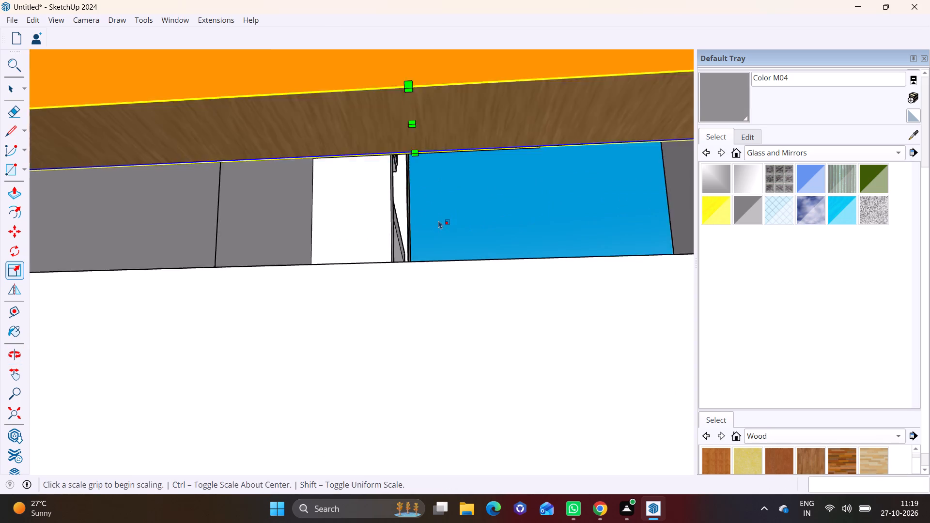
{"action": "left_click", "coordinate": [434, 194]}
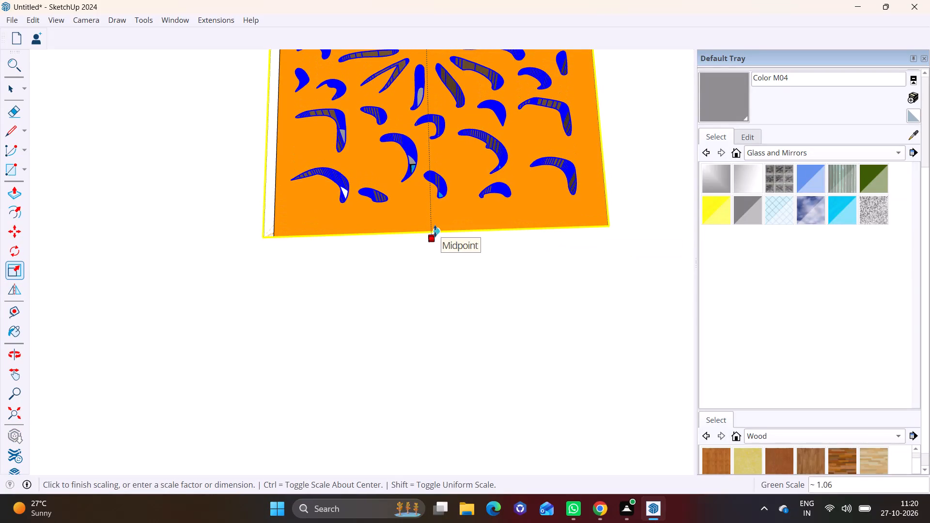
{"action": "left_click", "coordinate": [435, 231]}
{"action": "scroll", "coordinate": [409, 223], "scroll_direction": "down", "scroll_amount": 8}
{"action": "middle_click_drag", "start_coordinate": [389, 138], "coordinate": [394, 299]}
Scale the third-storey panel to about 0.97 of its width from its side edge to match the slot, and deselect it.
{"action": "scroll", "coordinate": [390, 275], "scroll_direction": "down", "scroll_amount": 1, "text": "shift"}
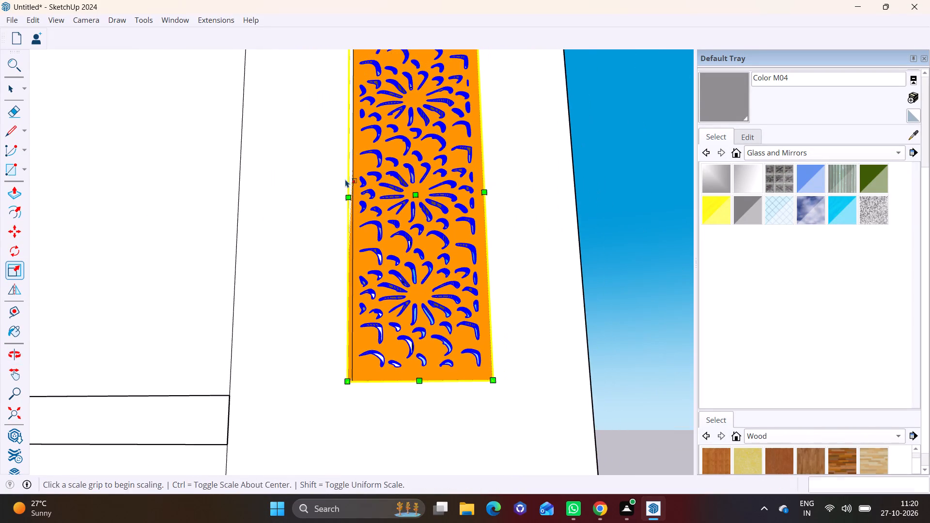
{"action": "middle_click_drag", "start_coordinate": [345, 185], "coordinate": [346, 258]}
{"action": "scroll", "coordinate": [353, 258], "scroll_direction": "up", "scroll_amount": 6}
{"action": "left_click", "coordinate": [342, 226]}
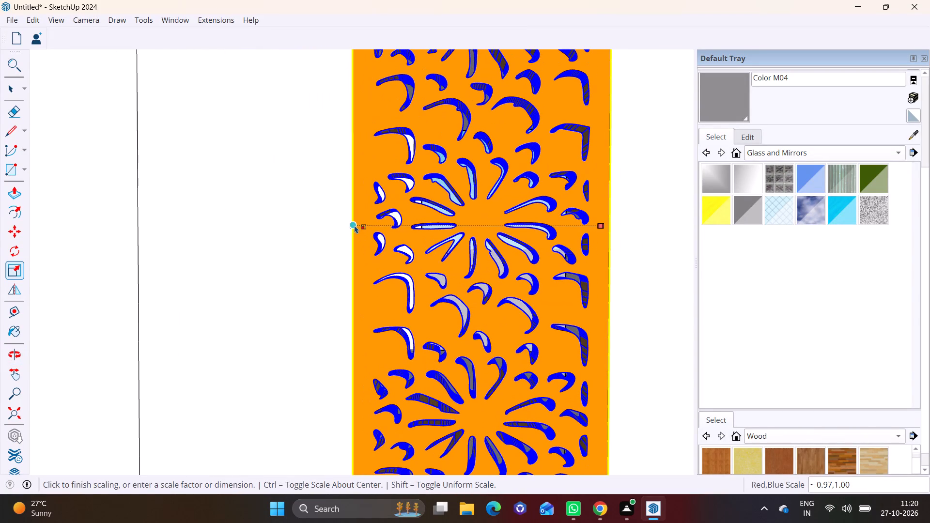
{"action": "left_click", "coordinate": [355, 225]}
{"action": "key", "text": "space"}
{"action": "left_click", "coordinate": [645, 285]}
{"action": "scroll", "coordinate": [621, 287], "scroll_direction": "down", "scroll_amount": 7}
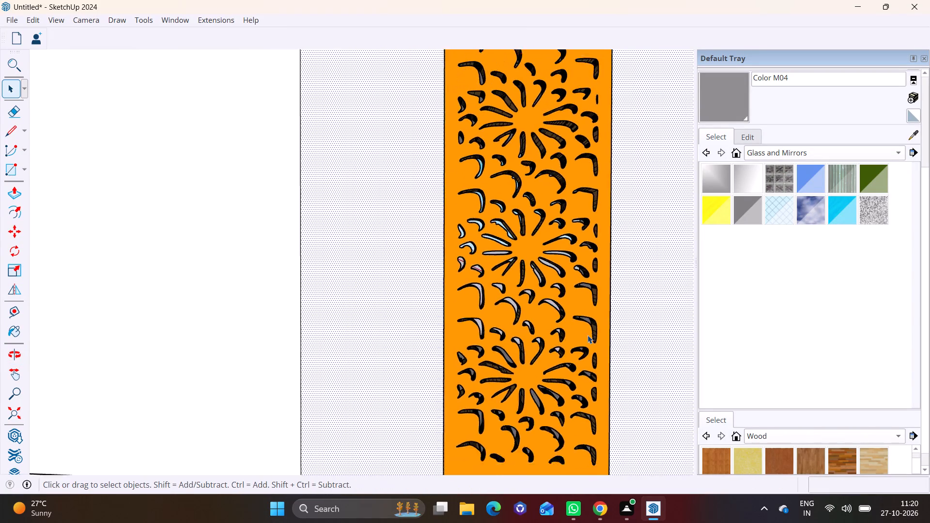
{"action": "scroll", "coordinate": [588, 335], "scroll_direction": "down", "scroll_amount": 14}
{"action": "middle_click_drag", "start_coordinate": [571, 359], "coordinate": [328, 371]}
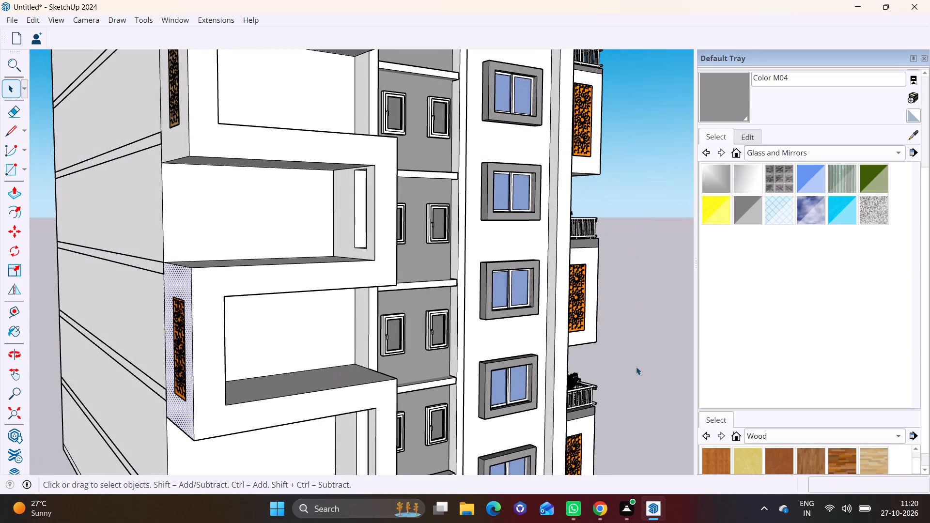
{"action": "left_click", "coordinate": [633, 356]}
Copy the side railing of the middle planted balcony onto the roof above the rear zigzag frame.
{"action": "scroll", "coordinate": [567, 346], "scroll_direction": "down", "scroll_amount": 8}
{"action": "middle_click_drag", "start_coordinate": [502, 378], "coordinate": [480, 333], "text": "shift"}
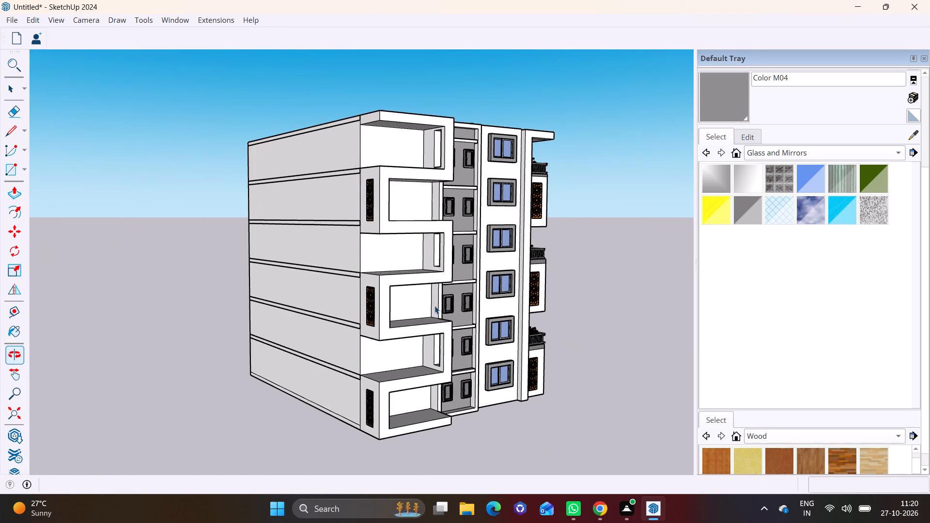
{"action": "scroll", "coordinate": [434, 281], "scroll_direction": "up", "scroll_amount": 3}
{"action": "middle_click_drag", "start_coordinate": [465, 281], "coordinate": [353, 296]}
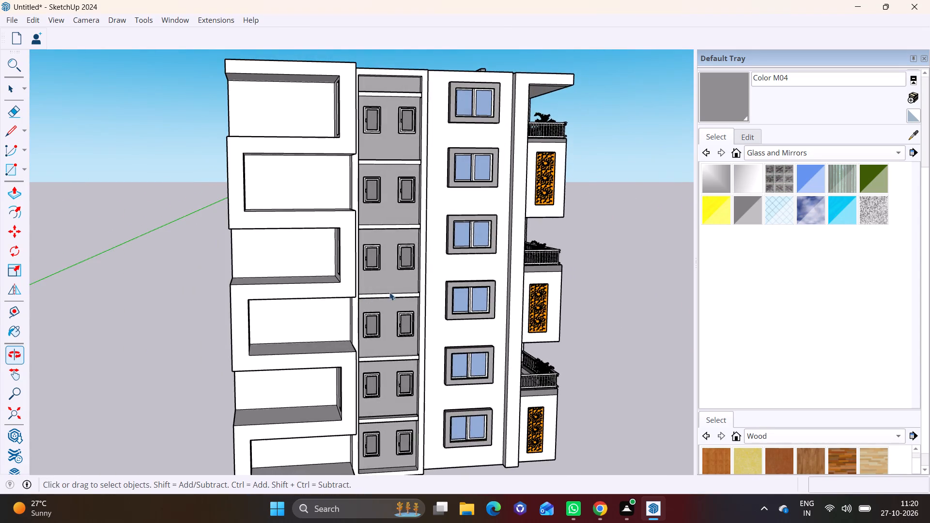
{"action": "scroll", "coordinate": [404, 290], "scroll_direction": "down", "scroll_amount": 2}
{"action": "scroll", "coordinate": [506, 289], "scroll_direction": "up", "scroll_amount": 4}
{"action": "left_click", "coordinate": [524, 259]}
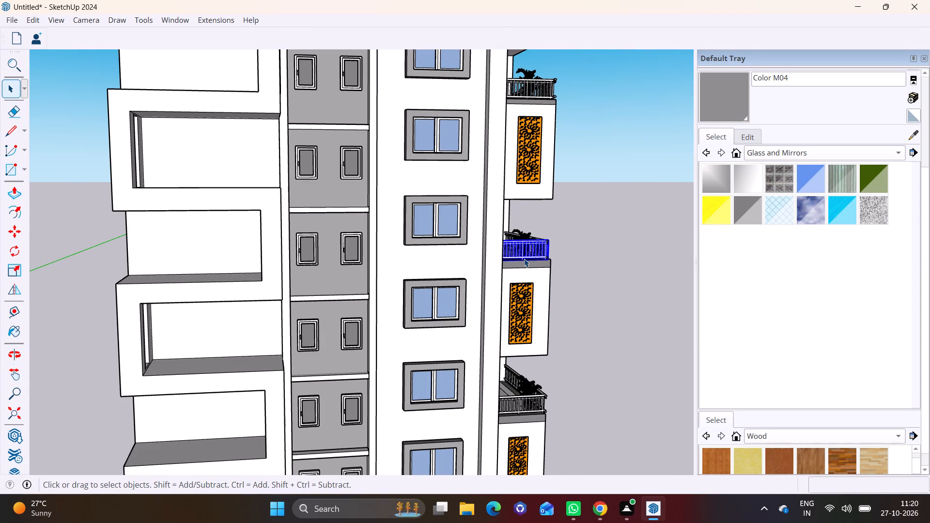
{"action": "key", "text": "m"}
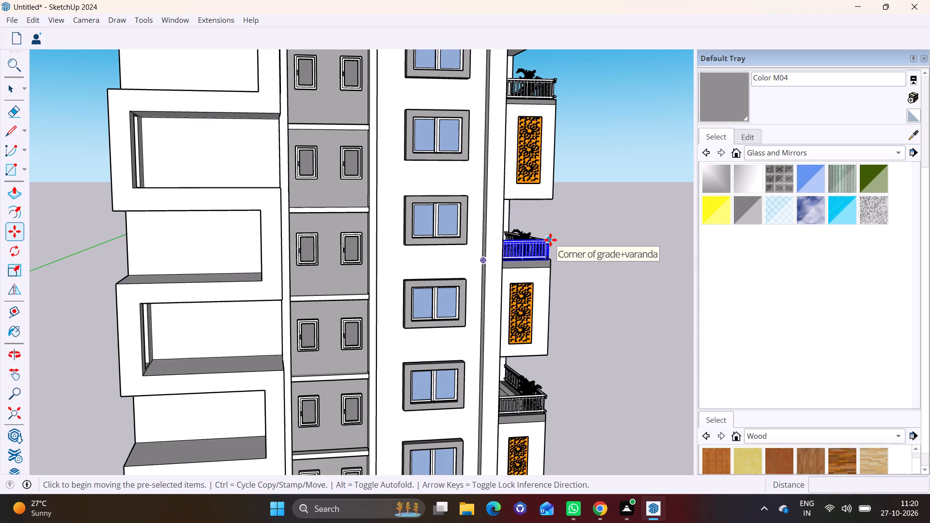
{"action": "left_click", "coordinate": [550, 240]}
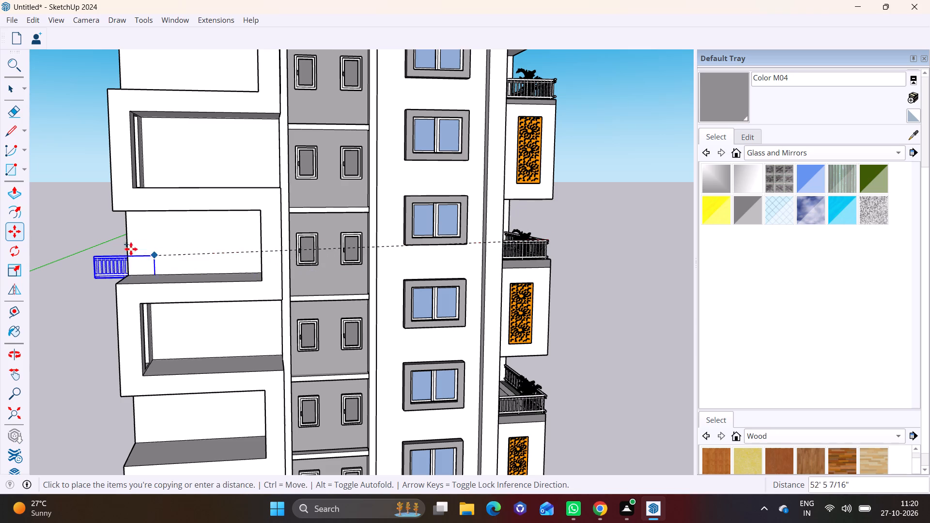
{"action": "middle_click_drag", "start_coordinate": [123, 247], "coordinate": [123, 496]}
{"action": "middle_click_drag", "start_coordinate": [257, 246], "coordinate": [258, 397]}
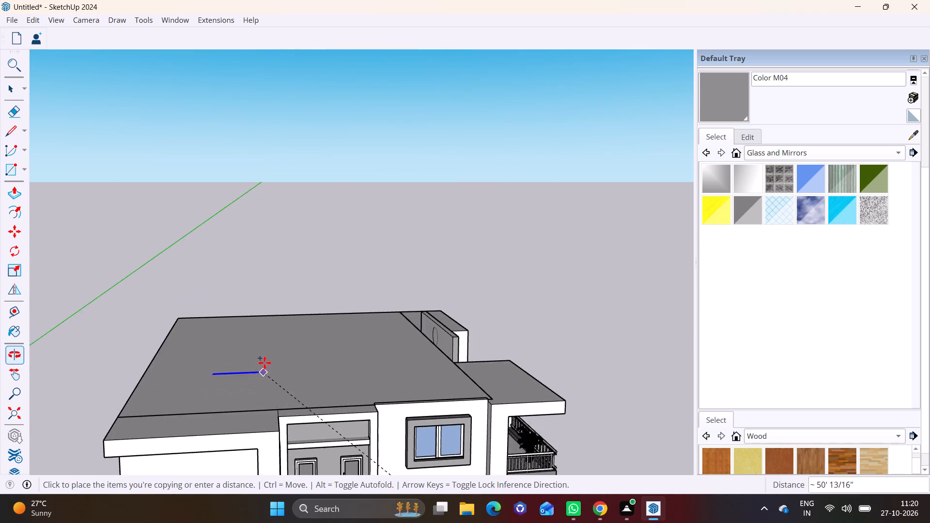
{"action": "scroll", "coordinate": [264, 362], "scroll_direction": "up", "scroll_amount": 4}
{"action": "middle_click_drag", "start_coordinate": [244, 422], "coordinate": [257, 372]}
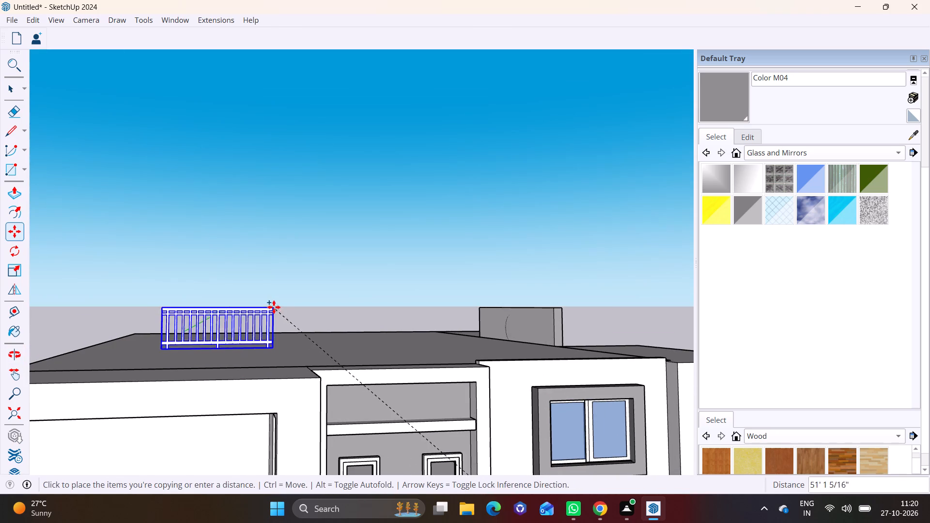
{"action": "left_click", "coordinate": [280, 297]}
Rotate the copied railing about 90° in plan on the roof so it runs parallel to the blank side wall.
{"action": "middle_click_drag", "start_coordinate": [298, 372], "coordinate": [283, 460]}
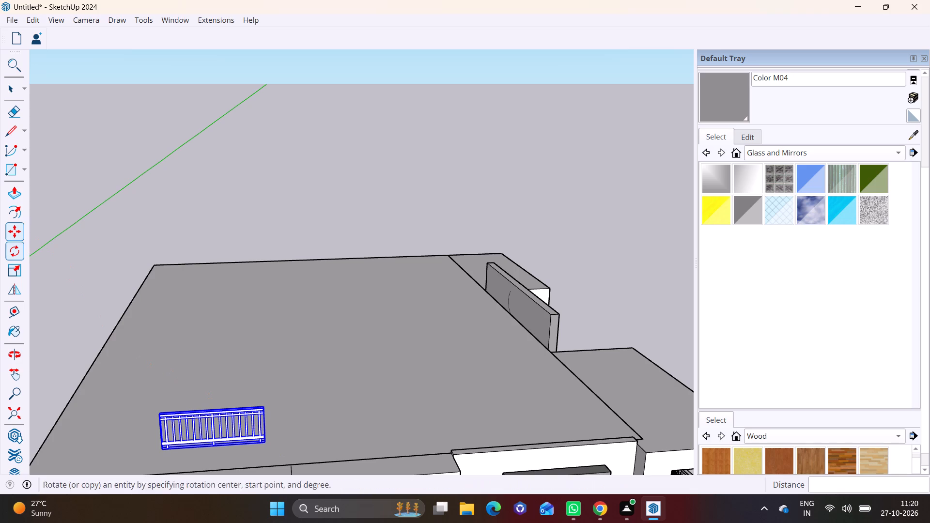
{"action": "left_click", "coordinate": [16, 256]}
{"action": "left_click", "coordinate": [320, 364]}
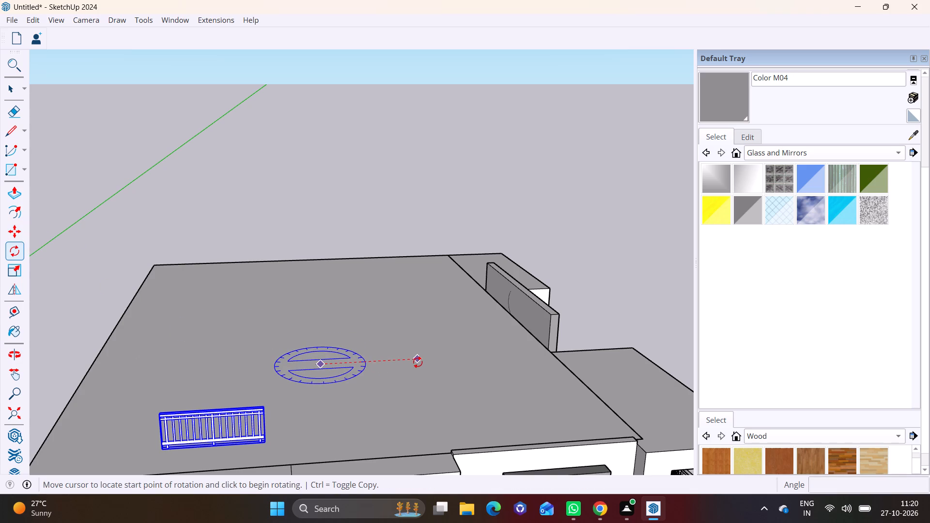
{"action": "left_click", "coordinate": [418, 362]}
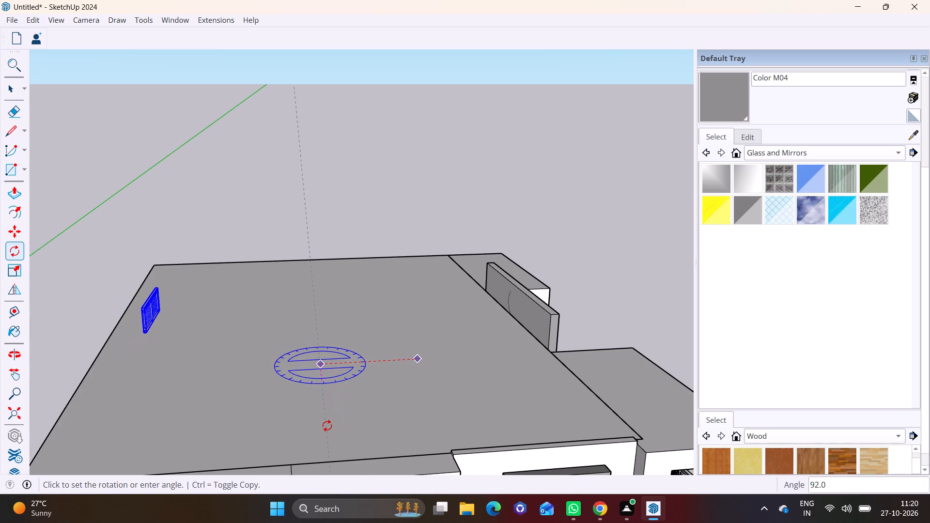
{"action": "left_click", "coordinate": [328, 426]}
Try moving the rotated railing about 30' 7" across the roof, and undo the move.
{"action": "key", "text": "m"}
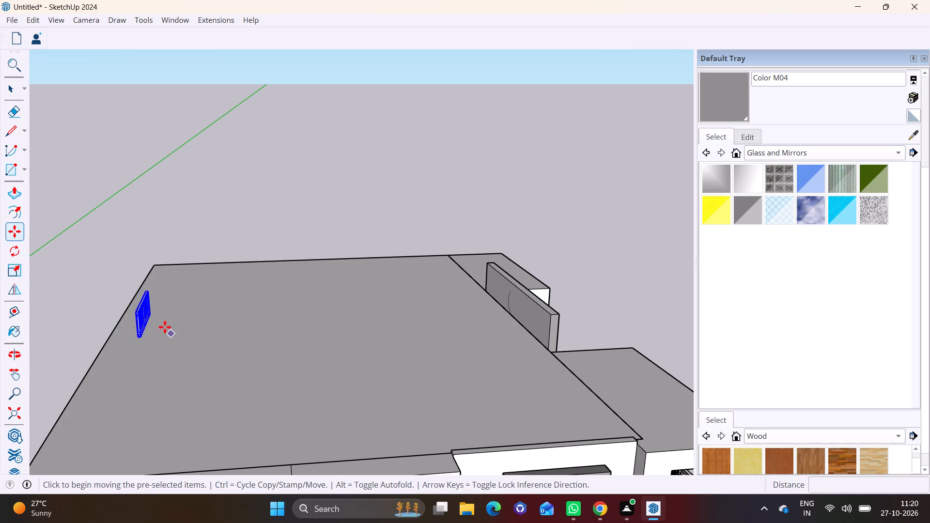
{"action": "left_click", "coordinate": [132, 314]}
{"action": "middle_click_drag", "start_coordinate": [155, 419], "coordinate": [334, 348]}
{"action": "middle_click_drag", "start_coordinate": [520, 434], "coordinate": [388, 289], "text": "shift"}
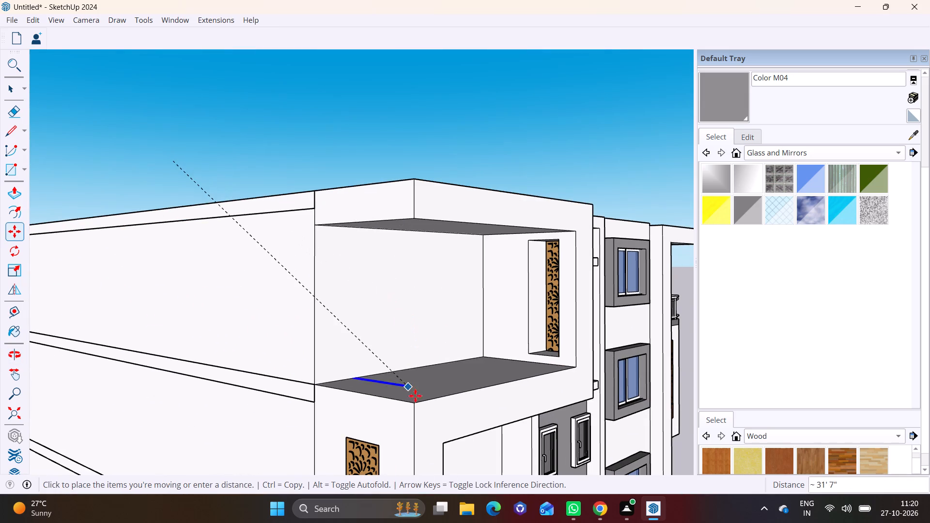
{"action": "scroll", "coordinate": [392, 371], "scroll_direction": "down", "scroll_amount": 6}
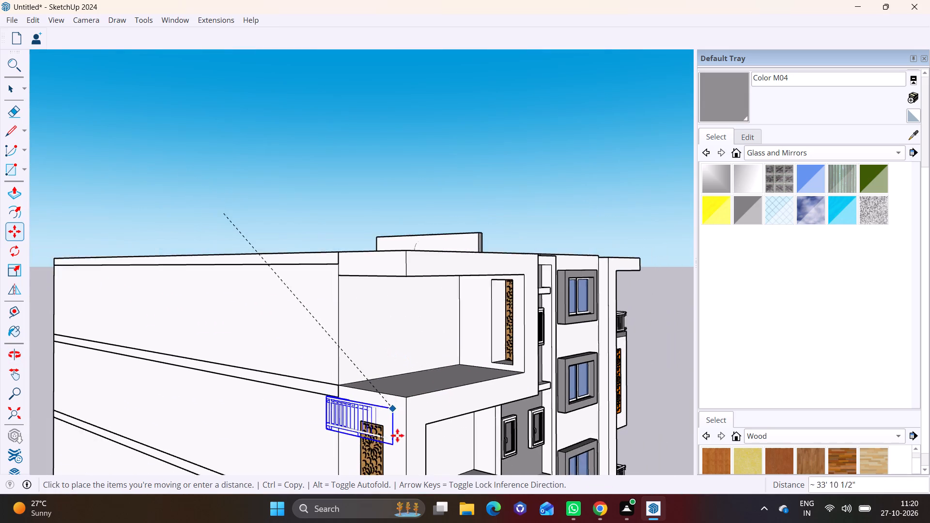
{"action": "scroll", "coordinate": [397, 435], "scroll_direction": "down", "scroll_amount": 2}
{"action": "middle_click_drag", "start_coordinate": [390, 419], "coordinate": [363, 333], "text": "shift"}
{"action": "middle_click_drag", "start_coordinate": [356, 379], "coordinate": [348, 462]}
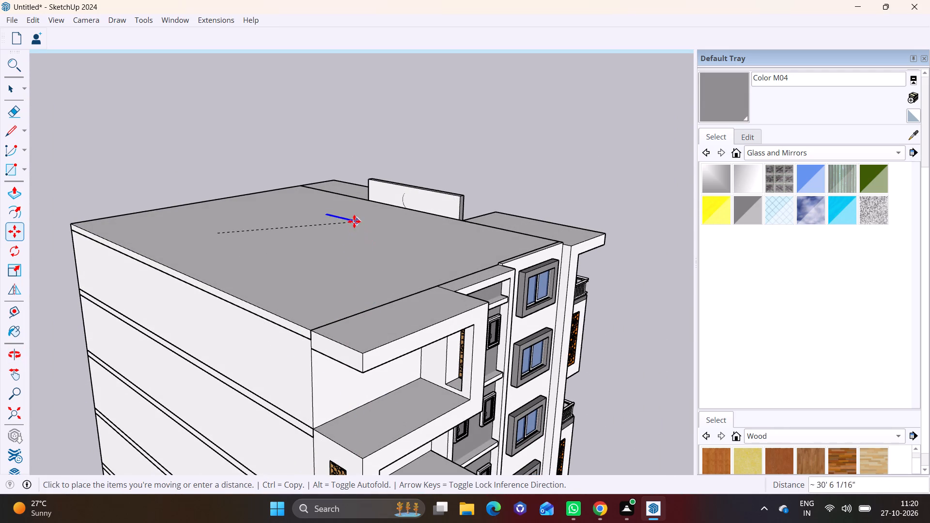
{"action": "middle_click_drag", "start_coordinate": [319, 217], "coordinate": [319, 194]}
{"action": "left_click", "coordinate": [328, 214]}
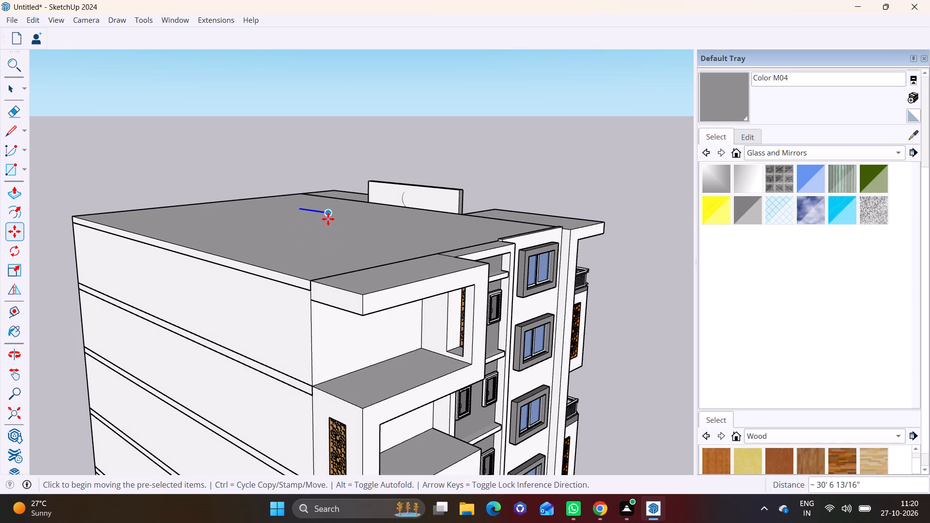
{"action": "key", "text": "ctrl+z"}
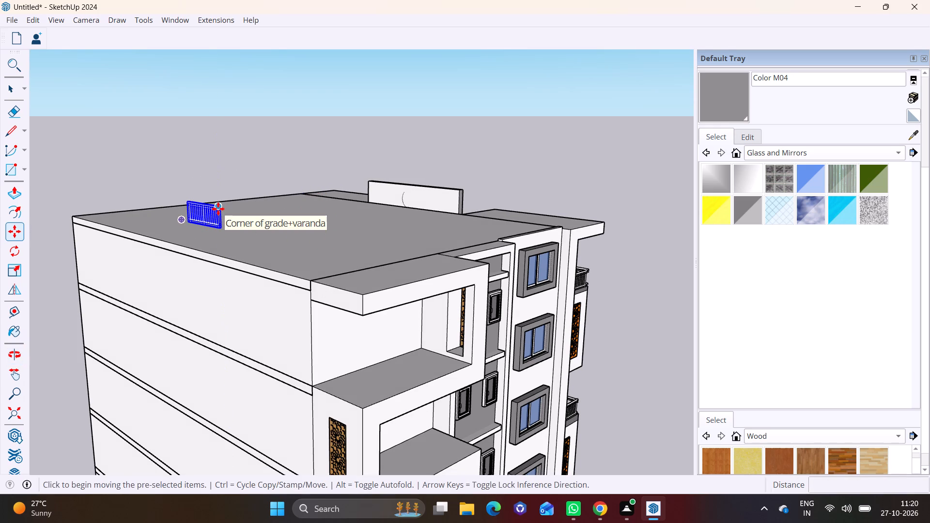
Move the rotated railing from the roof onto the sixth-storey balcony's open edge, aligning its lower corner with the blank wall's corner.
{"action": "key", "text": "m"}
{"action": "left_click", "coordinate": [217, 207]}
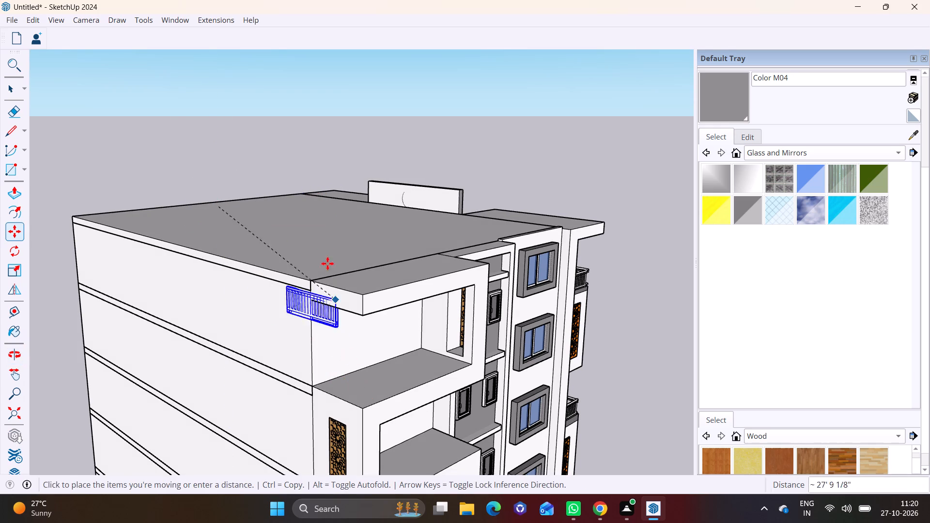
{"action": "left_click", "coordinate": [321, 219]}
{"action": "scroll", "coordinate": [275, 245], "scroll_direction": "up", "scroll_amount": 2}
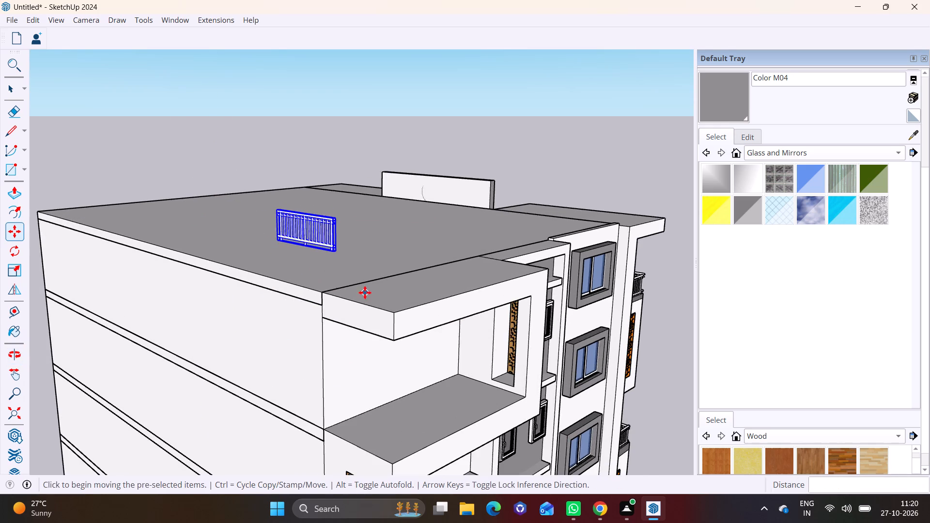
{"action": "middle_click_drag", "start_coordinate": [365, 292], "coordinate": [387, 228]}
{"action": "scroll", "coordinate": [387, 239], "scroll_direction": "up", "scroll_amount": 1, "text": "shift"}
{"action": "middle_click_drag", "start_coordinate": [383, 304], "coordinate": [499, 316]}
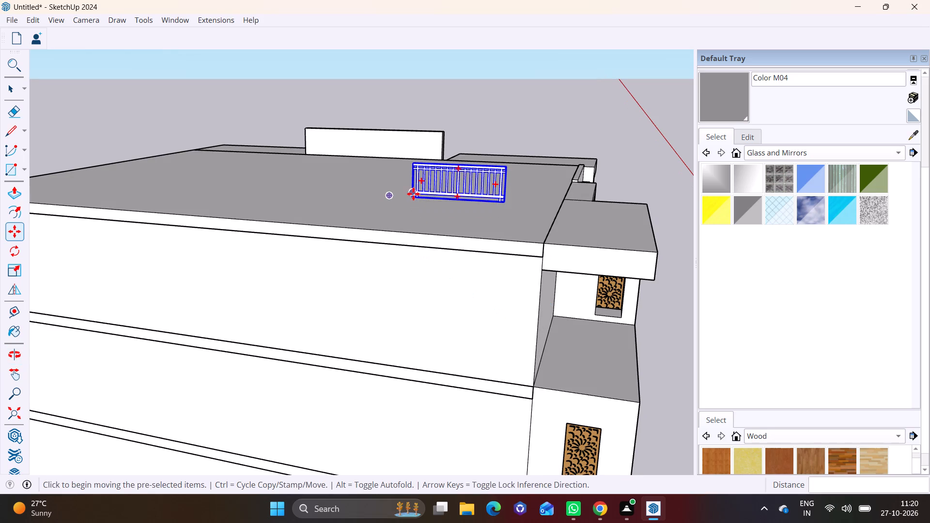
{"action": "left_click", "coordinate": [413, 194]}
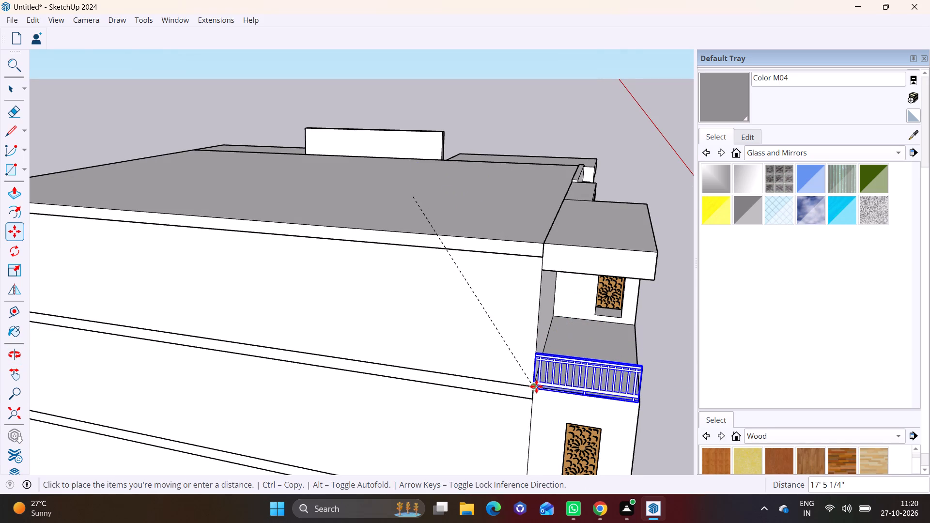
{"action": "left_click", "coordinate": [536, 386]}
{"action": "middle_click_drag", "start_coordinate": [588, 392], "coordinate": [455, 369]}
{"action": "scroll", "coordinate": [469, 414], "scroll_direction": "down", "scroll_amount": 1}
{"action": "key", "text": "space"}
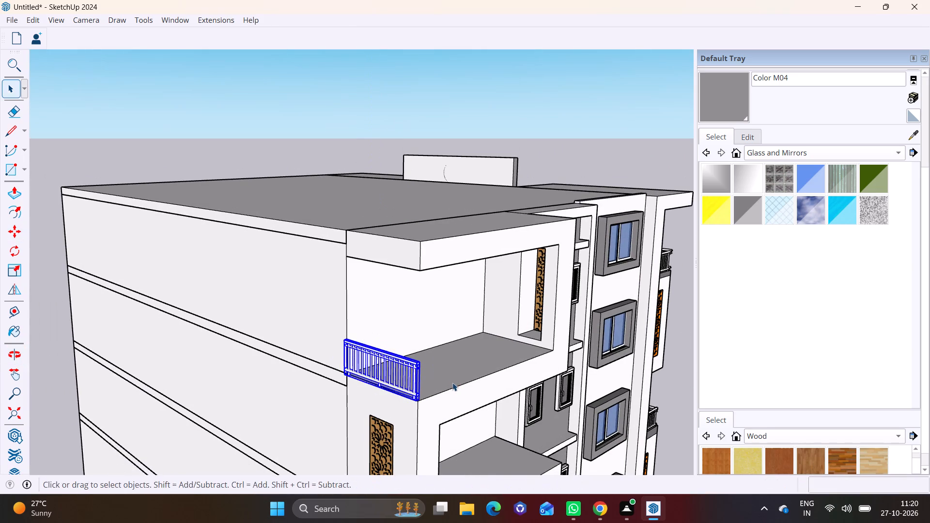
Copy the sixth-storey railing about 22' straight down onto the open edge of the fourth-storey balcony beside the blank wall.
{"action": "middle_click_drag", "start_coordinate": [453, 383], "coordinate": [465, 251], "text": "shift"}
{"action": "middle_click_drag", "start_coordinate": [454, 320], "coordinate": [538, 331]}
{"action": "scroll", "coordinate": [524, 271], "scroll_direction": "up", "scroll_amount": 6}
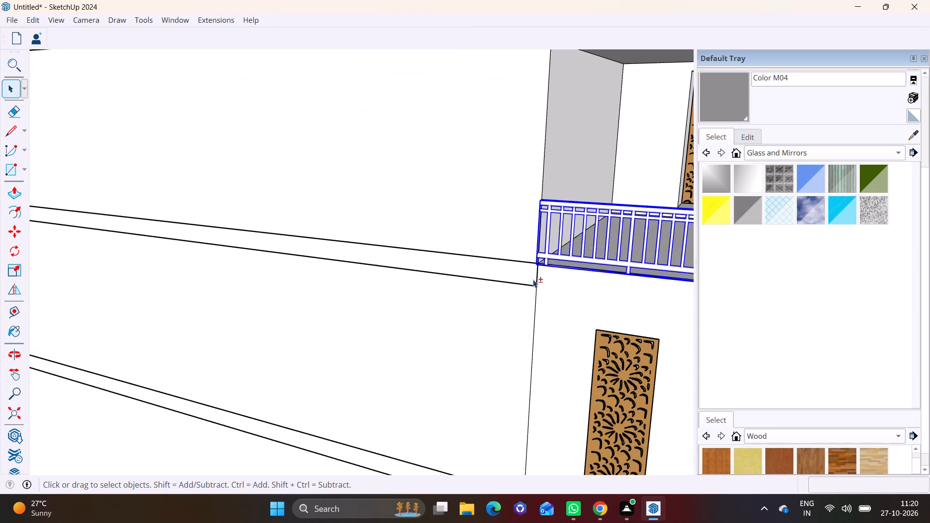
{"action": "middle_click_drag", "start_coordinate": [527, 279], "coordinate": [424, 214], "text": "shift"}
{"action": "scroll", "coordinate": [442, 235], "scroll_direction": "down", "scroll_amount": 7}
{"action": "key", "text": "m"}
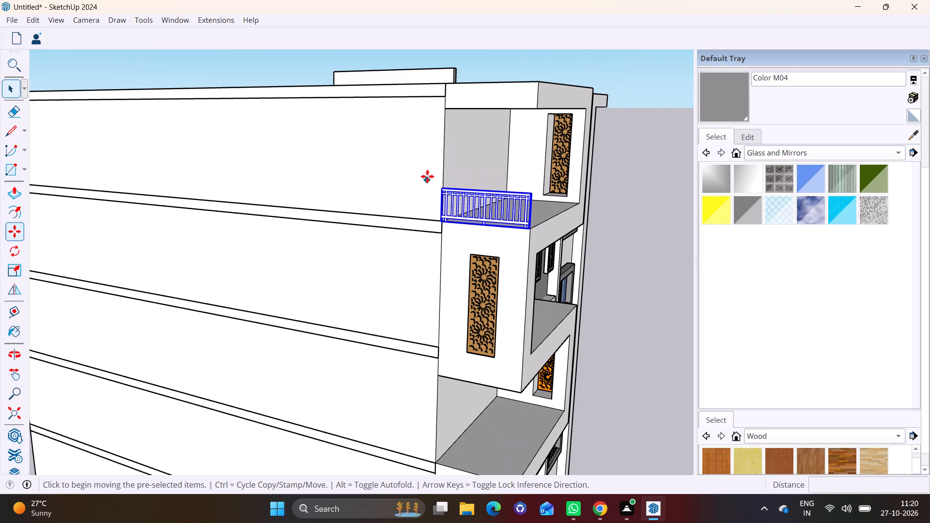
{"action": "left_click", "coordinate": [444, 223]}
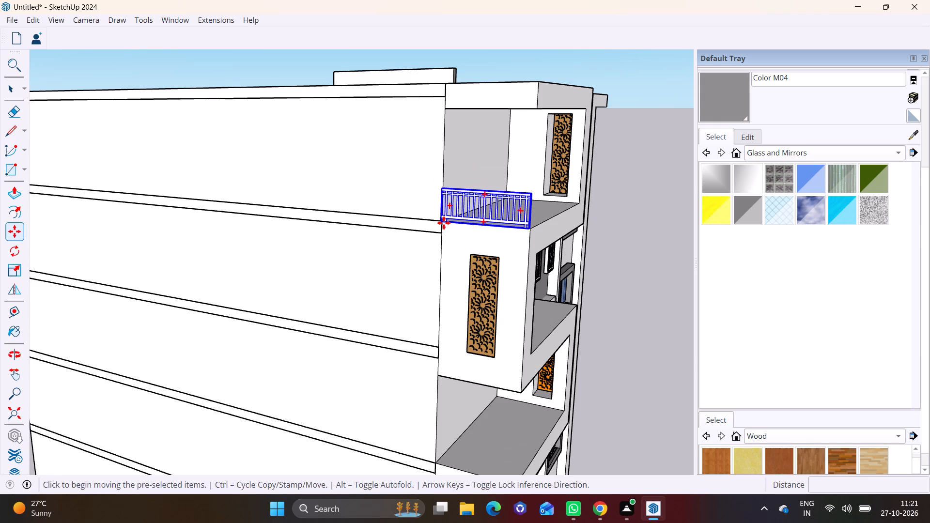
{"action": "middle_click_drag", "start_coordinate": [455, 375], "coordinate": [444, 279], "text": "shift"}
{"action": "scroll", "coordinate": [451, 358], "scroll_direction": "up", "scroll_amount": 7}
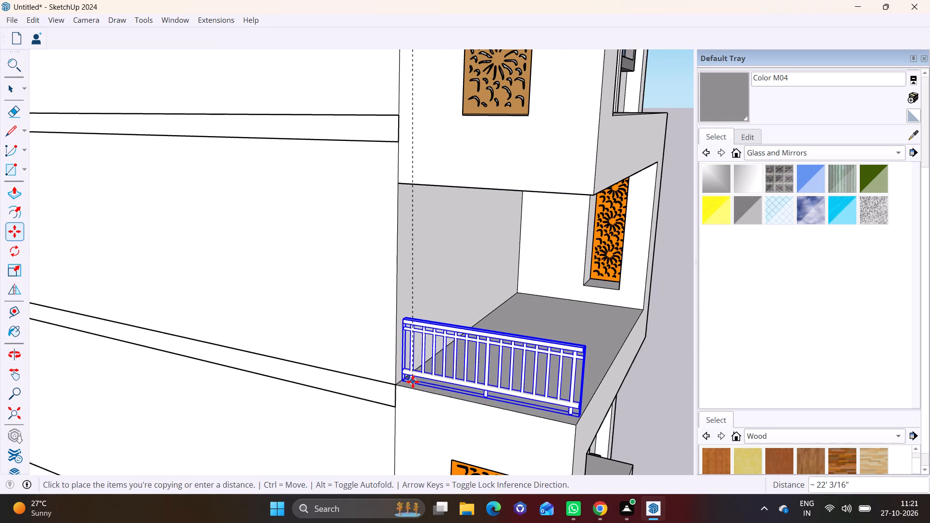
{"action": "scroll", "coordinate": [413, 380], "scroll_direction": "up", "scroll_amount": 6}
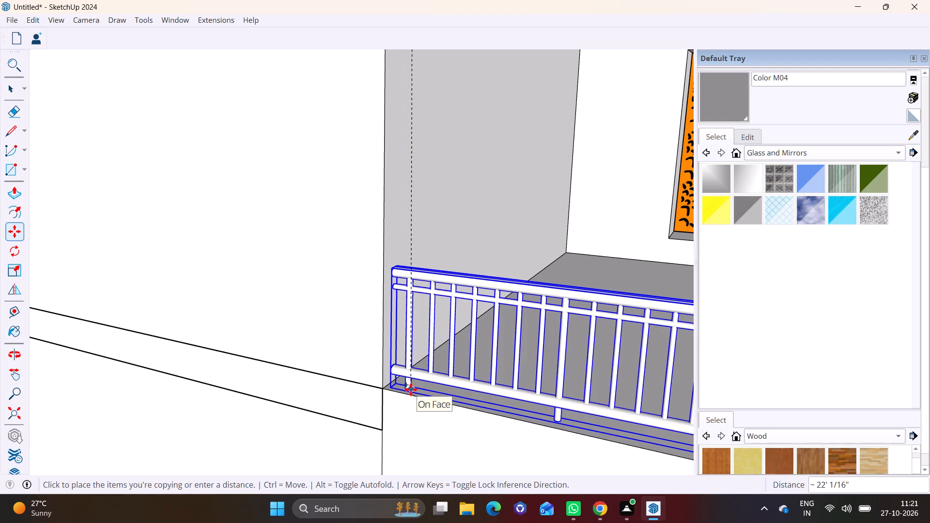
{"action": "left_click", "coordinate": [411, 389]}
{"action": "scroll", "coordinate": [414, 398], "scroll_direction": "down", "scroll_amount": 7}
{"action": "middle_click_drag", "start_coordinate": [443, 415], "coordinate": [463, 292], "text": "shift"}
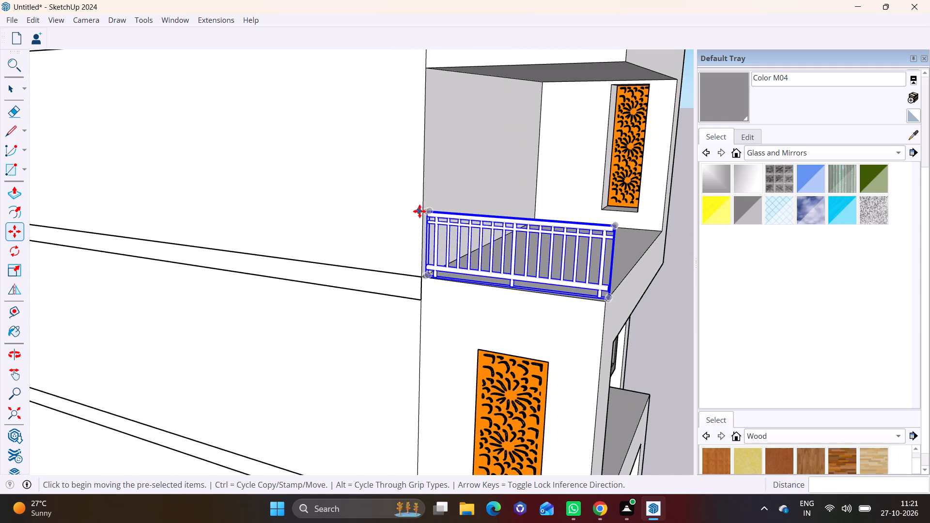
Copy the fourth-storey side railing about 22' straight down onto the second-storey balcony's open edge, at the blank wall's corner.
{"action": "left_click", "coordinate": [425, 276]}
{"action": "middle_click_drag", "start_coordinate": [433, 400], "coordinate": [449, 272], "text": "shift"}
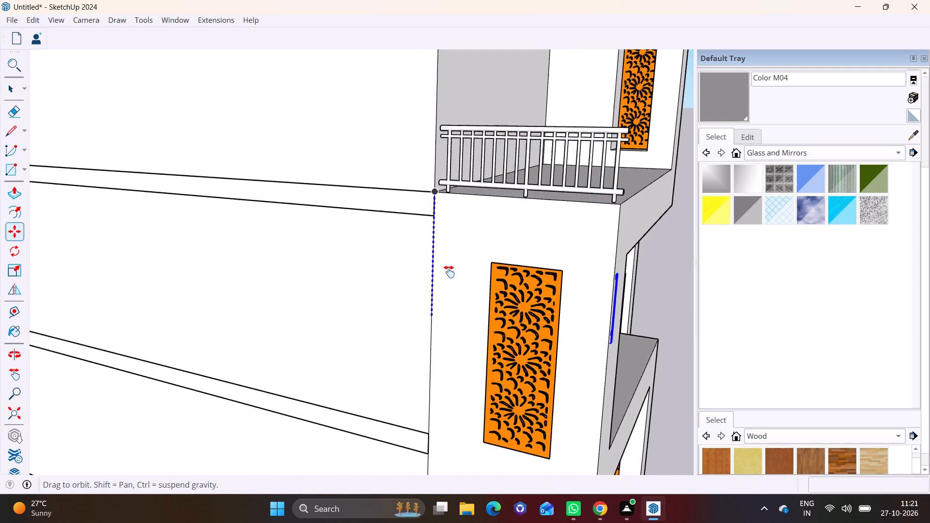
{"action": "middle_click_drag", "start_coordinate": [449, 272], "coordinate": [449, 230], "text": "shift"}
{"action": "middle_click_drag", "start_coordinate": [468, 388], "coordinate": [427, 141], "text": "shift"}
{"action": "scroll", "coordinate": [418, 292], "scroll_direction": "up", "scroll_amount": 5}
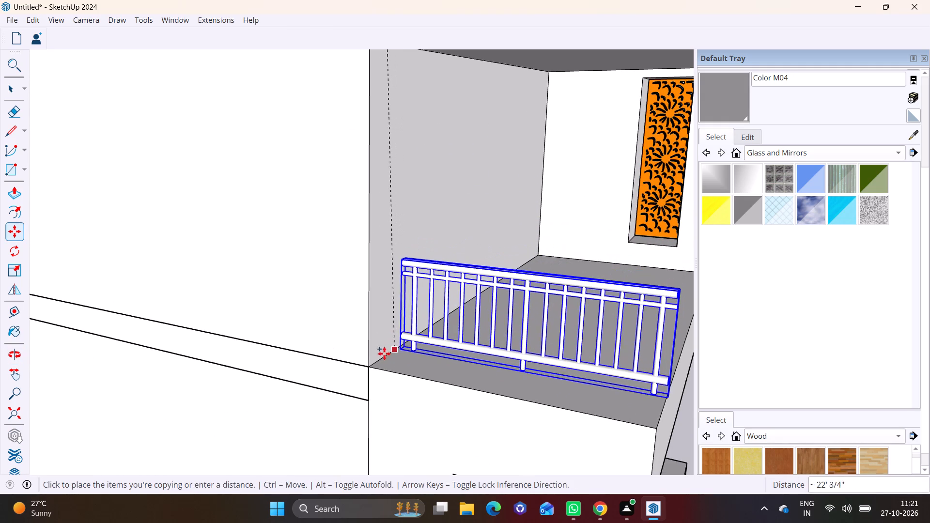
{"action": "left_click", "coordinate": [370, 361]}
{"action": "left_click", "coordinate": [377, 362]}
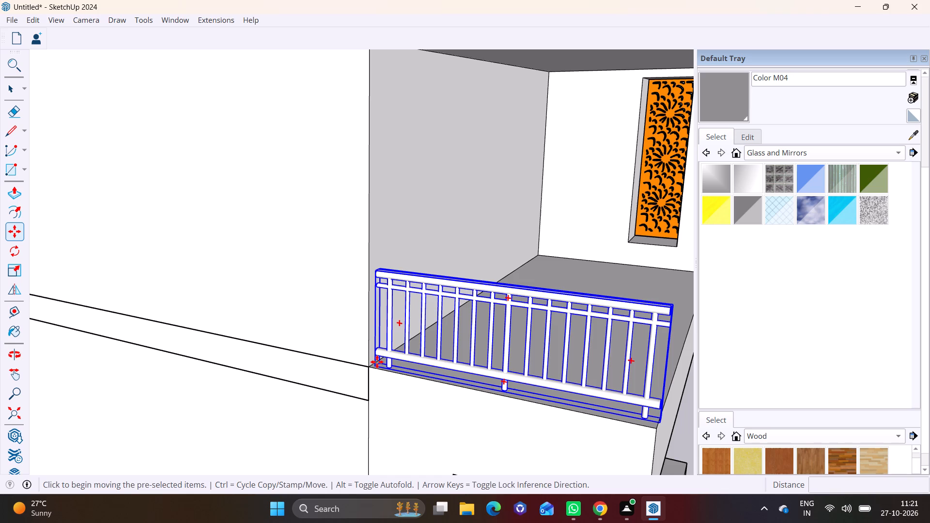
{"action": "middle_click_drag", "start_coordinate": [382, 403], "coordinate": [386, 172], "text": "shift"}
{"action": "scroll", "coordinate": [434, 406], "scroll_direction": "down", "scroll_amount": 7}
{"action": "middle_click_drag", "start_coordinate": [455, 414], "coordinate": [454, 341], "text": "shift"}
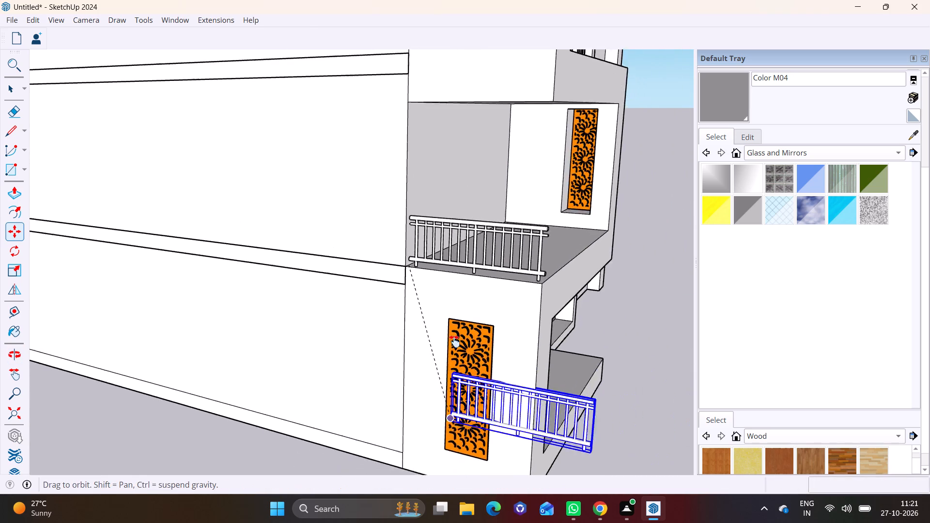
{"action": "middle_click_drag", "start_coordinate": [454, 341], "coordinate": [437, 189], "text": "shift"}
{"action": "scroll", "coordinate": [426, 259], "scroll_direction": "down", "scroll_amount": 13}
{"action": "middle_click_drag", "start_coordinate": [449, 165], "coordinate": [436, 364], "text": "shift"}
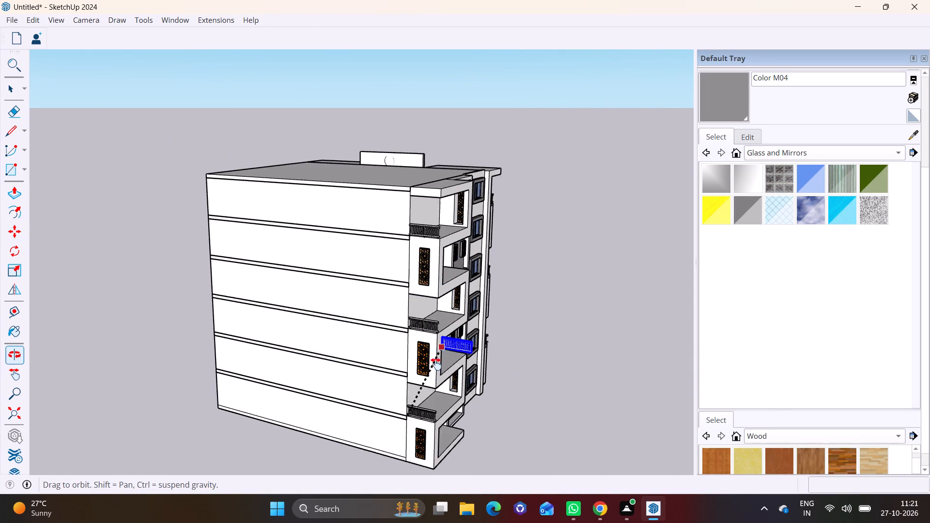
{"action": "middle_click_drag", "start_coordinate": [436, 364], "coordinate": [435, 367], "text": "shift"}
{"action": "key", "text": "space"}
Copy the fourth-storey balcony's long railing, beside the column of blue-glazed windows, up onto the roof.
{"action": "middle_click_drag", "start_coordinate": [572, 296], "coordinate": [128, 316]}
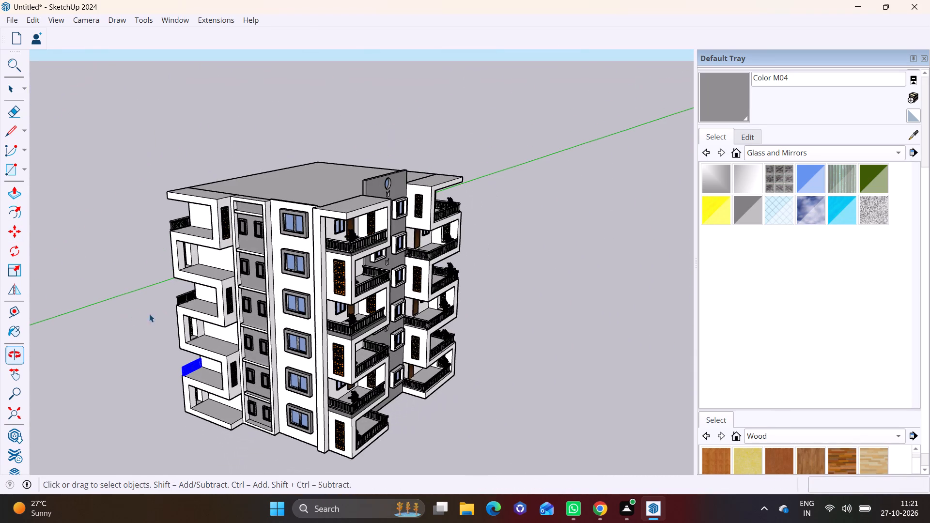
{"action": "key", "text": "space"}
{"action": "left_click", "coordinate": [371, 318]}
{"action": "key", "text": "m"}
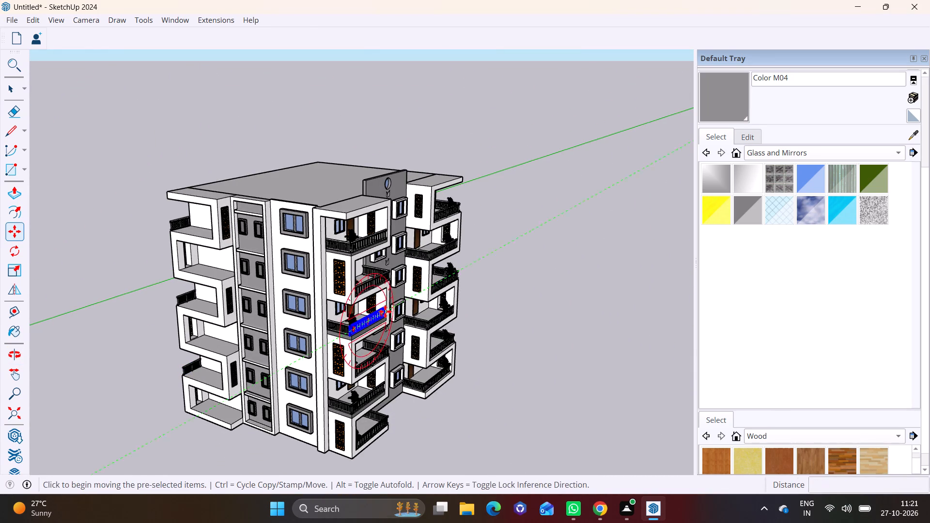
{"action": "left_click", "coordinate": [386, 310]}
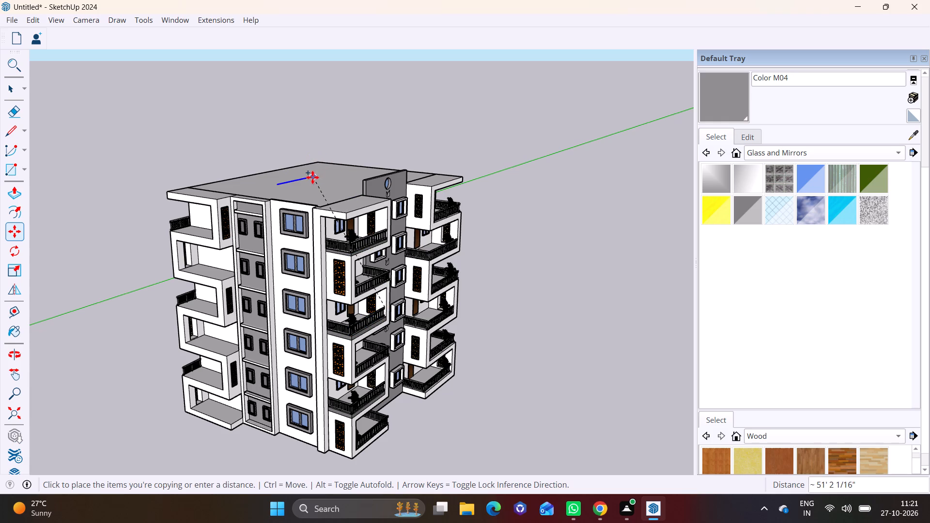
{"action": "middle_click_drag", "start_coordinate": [309, 158], "coordinate": [396, 360]}
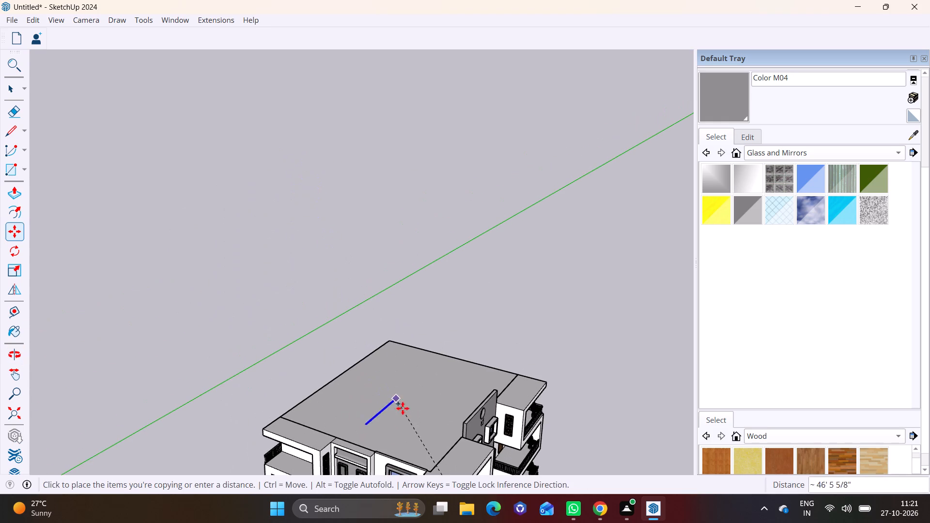
{"action": "middle_click_drag", "start_coordinate": [436, 436], "coordinate": [604, 277]}
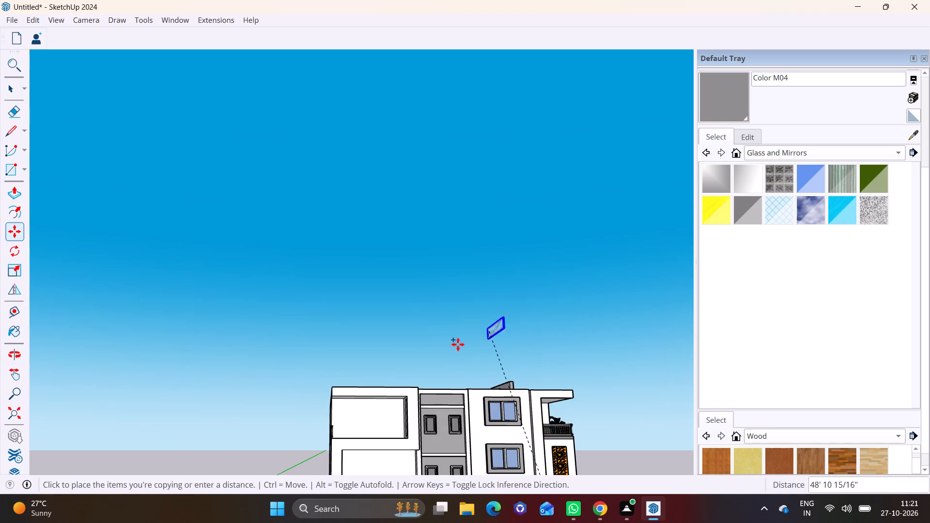
{"action": "middle_click_drag", "start_coordinate": [405, 374], "coordinate": [413, 435]}
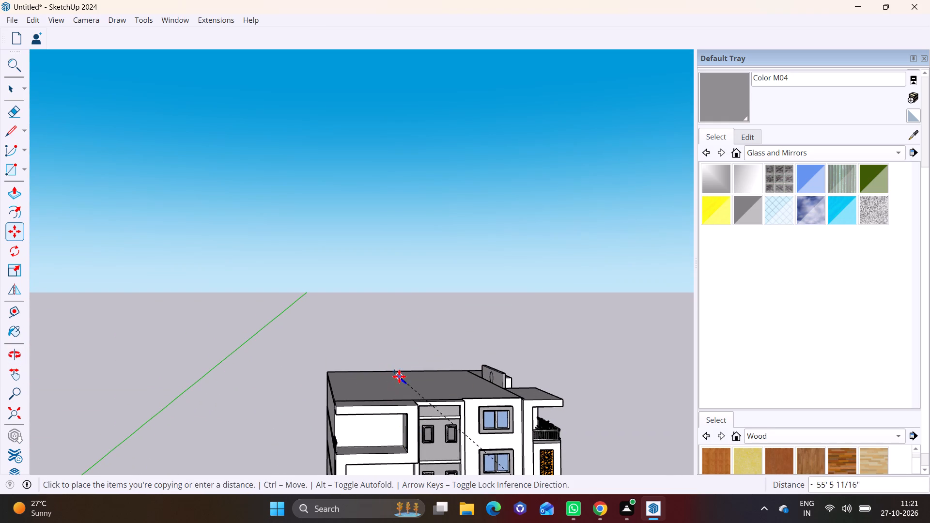
{"action": "left_click", "coordinate": [419, 362]}
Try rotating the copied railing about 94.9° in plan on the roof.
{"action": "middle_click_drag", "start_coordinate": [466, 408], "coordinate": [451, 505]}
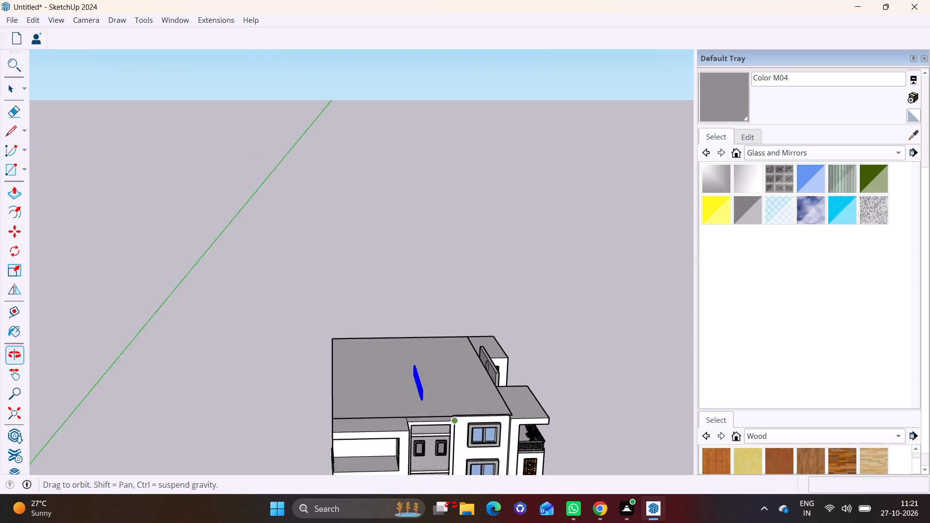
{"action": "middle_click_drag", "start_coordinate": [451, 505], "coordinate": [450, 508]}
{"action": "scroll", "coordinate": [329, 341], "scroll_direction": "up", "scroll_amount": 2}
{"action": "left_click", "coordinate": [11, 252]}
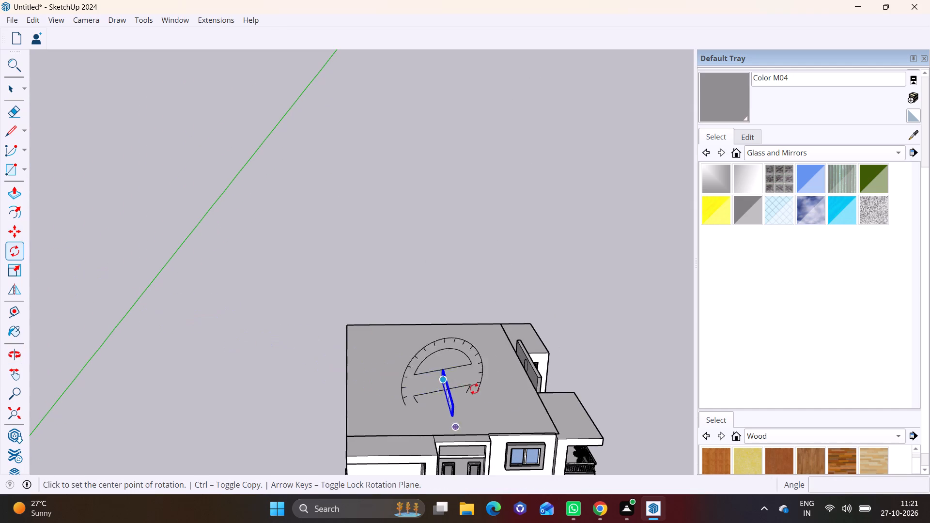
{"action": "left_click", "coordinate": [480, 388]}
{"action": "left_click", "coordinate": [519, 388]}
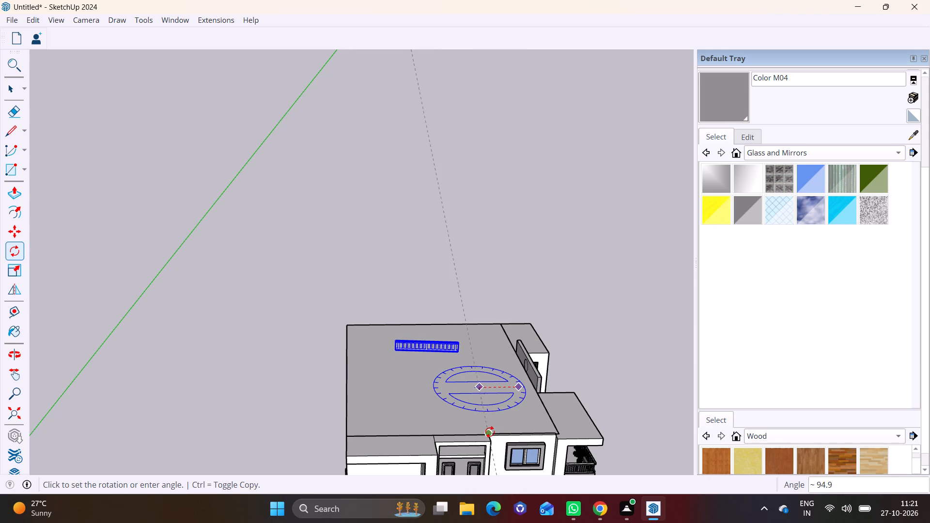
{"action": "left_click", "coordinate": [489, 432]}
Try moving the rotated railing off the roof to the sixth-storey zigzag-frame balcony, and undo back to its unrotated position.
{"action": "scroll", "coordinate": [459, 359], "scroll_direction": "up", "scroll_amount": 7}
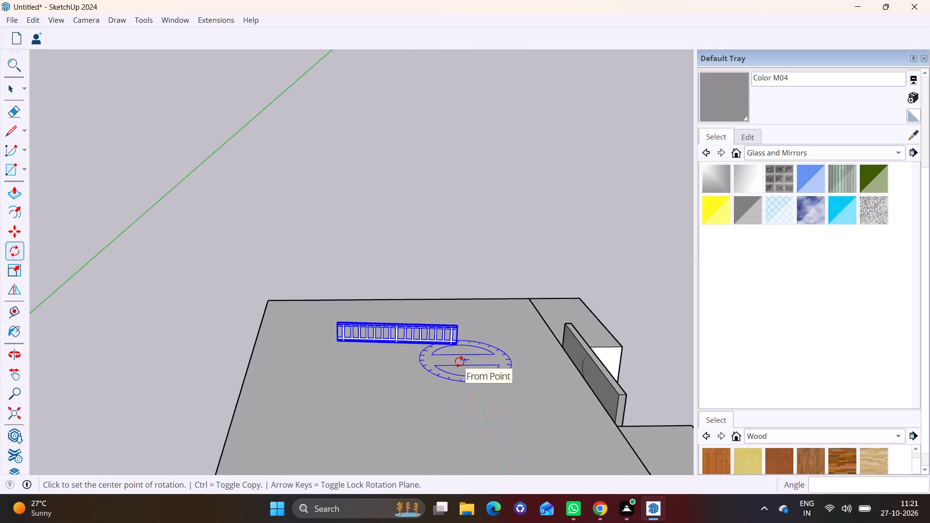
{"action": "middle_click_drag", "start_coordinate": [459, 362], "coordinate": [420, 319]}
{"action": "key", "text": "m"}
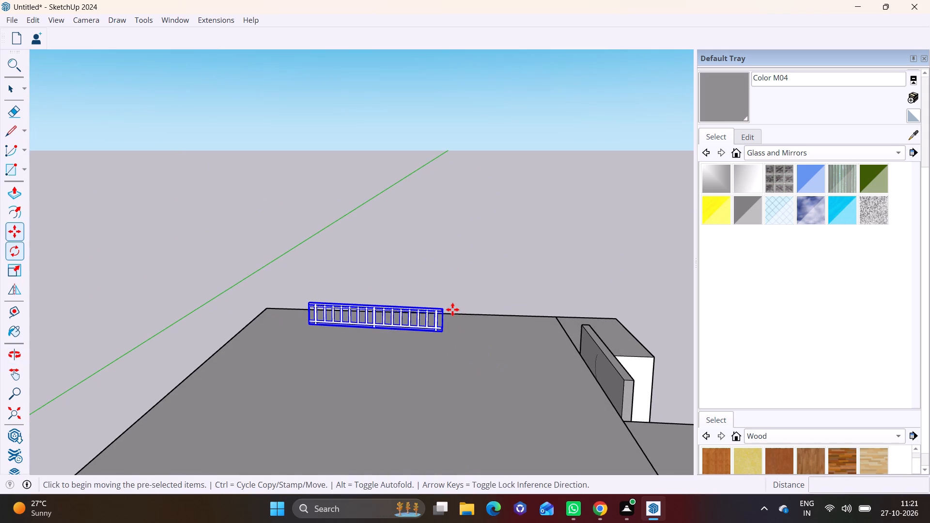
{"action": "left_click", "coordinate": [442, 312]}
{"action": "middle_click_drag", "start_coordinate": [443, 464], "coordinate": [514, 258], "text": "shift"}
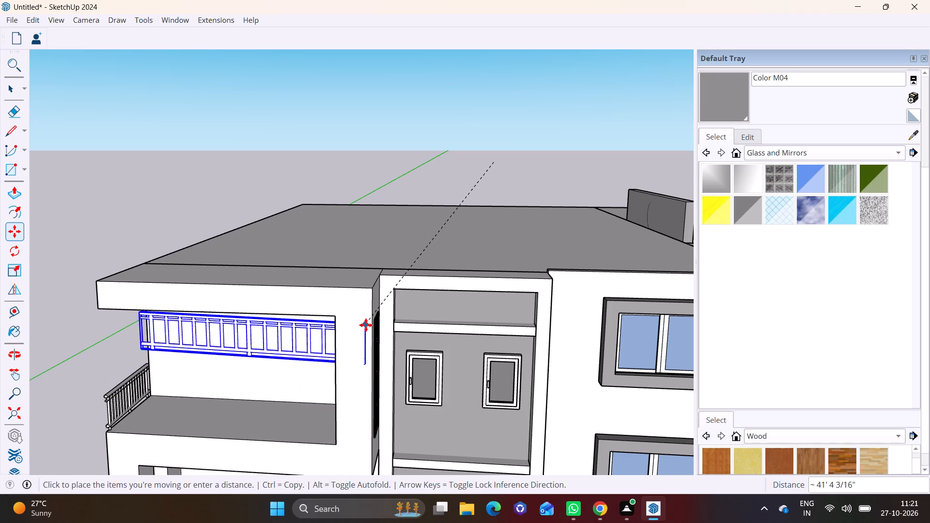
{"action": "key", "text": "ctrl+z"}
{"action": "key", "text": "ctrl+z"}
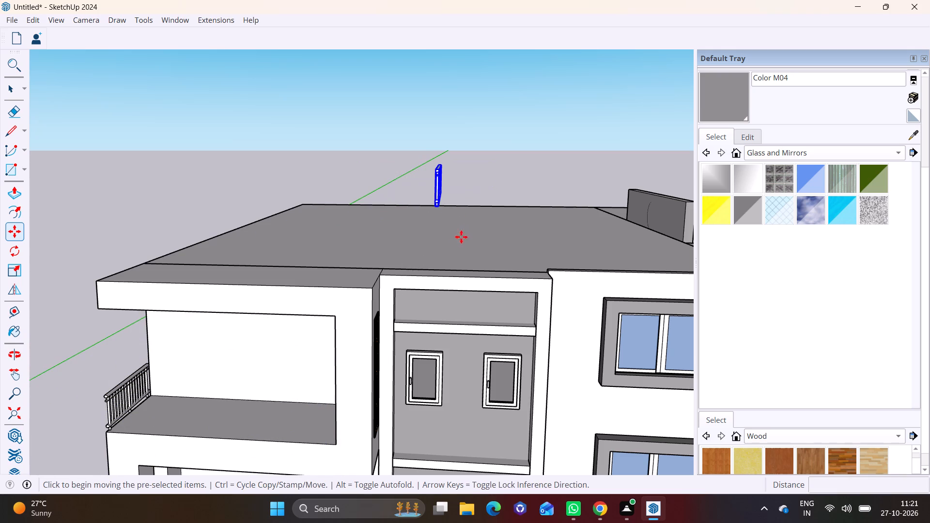
Rotate the copied railing a quarter turn in plan on the roof so it runs parallel to the zigzag frame's face.
{"action": "middle_click_drag", "start_coordinate": [466, 290], "coordinate": [489, 430]}
{"action": "scroll", "coordinate": [488, 425], "scroll_direction": "down", "scroll_amount": 1}
{"action": "middle_click_drag", "start_coordinate": [479, 322], "coordinate": [479, 407]}
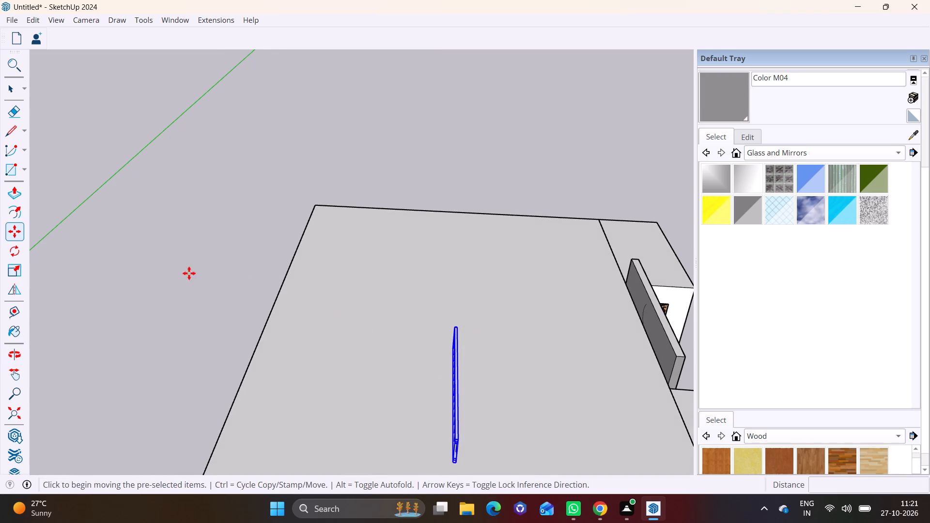
{"action": "left_click", "coordinate": [11, 253]}
{"action": "scroll", "coordinate": [468, 373], "scroll_direction": "down", "scroll_amount": 3}
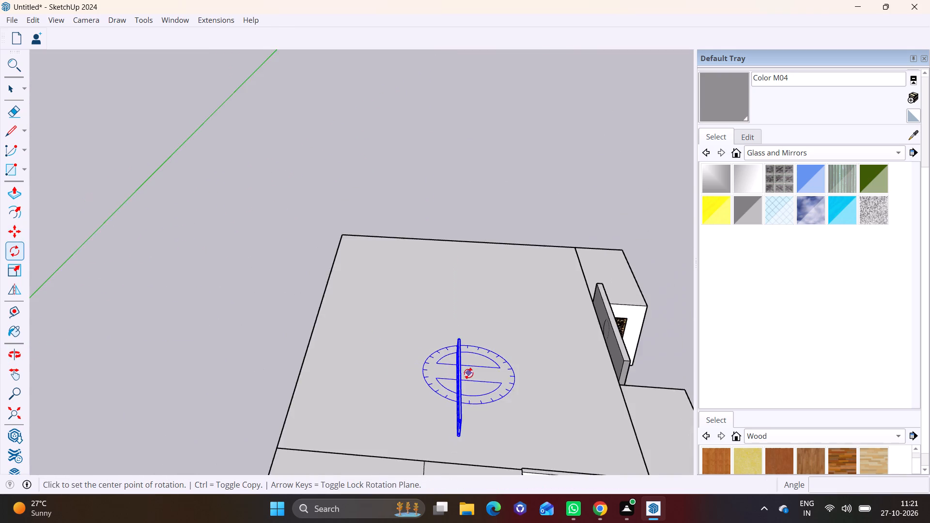
{"action": "scroll", "coordinate": [468, 373], "scroll_direction": "down", "scroll_amount": 4}
{"action": "middle_click_drag", "start_coordinate": [506, 382], "coordinate": [480, 309], "text": "shift"}
{"action": "middle_click_drag", "start_coordinate": [480, 333], "coordinate": [496, 401]}
{"action": "scroll", "coordinate": [491, 346], "scroll_direction": "up", "scroll_amount": 3}
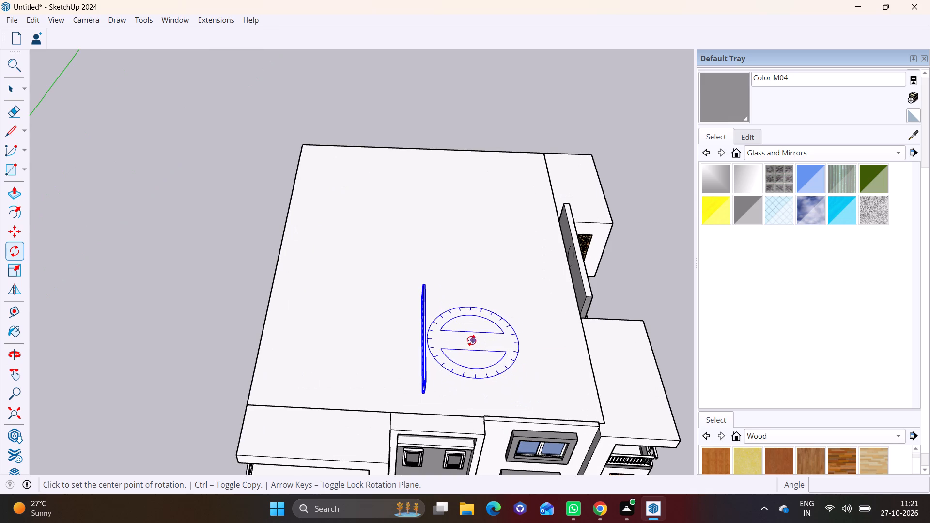
{"action": "left_click", "coordinate": [470, 337]}
{"action": "left_click", "coordinate": [521, 333]}
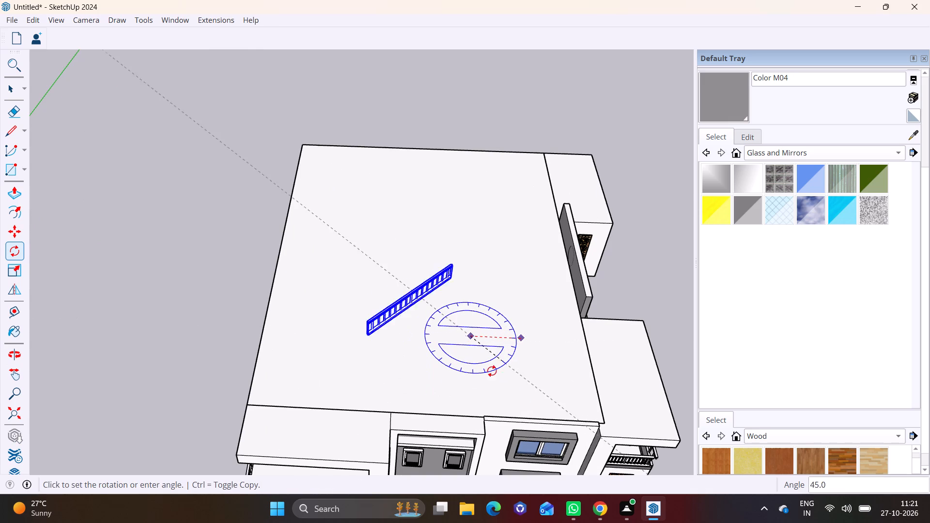
{"action": "left_click", "coordinate": [472, 382]}
Move the rotated railing from the roof onto the long open edge of the zigzag frame's sixth-storey balcony, meeting the frame's upright.
{"action": "key", "text": "m"}
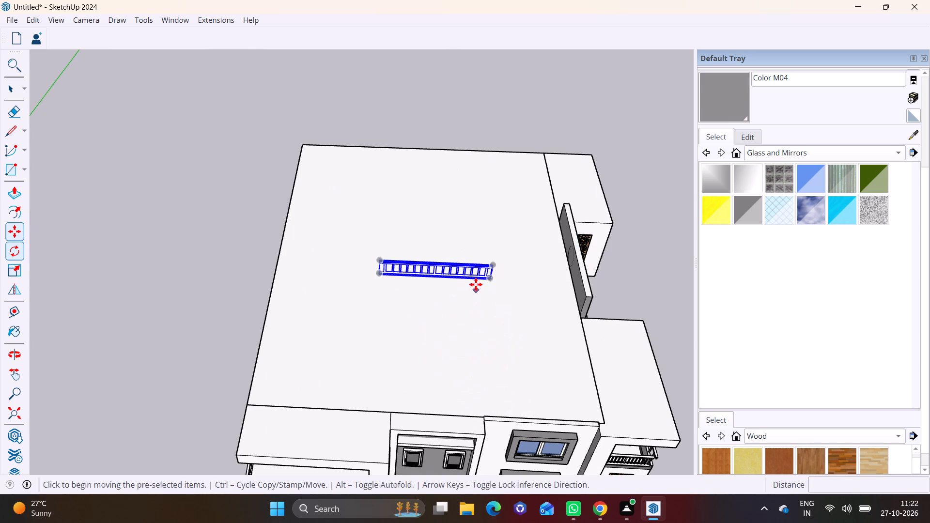
{"action": "left_click", "coordinate": [489, 277]}
{"action": "scroll", "coordinate": [281, 439], "scroll_direction": "up", "scroll_amount": 1}
{"action": "middle_click_drag", "start_coordinate": [277, 439], "coordinate": [386, 301]}
{"action": "scroll", "coordinate": [479, 384], "scroll_direction": "up", "scroll_amount": 2}
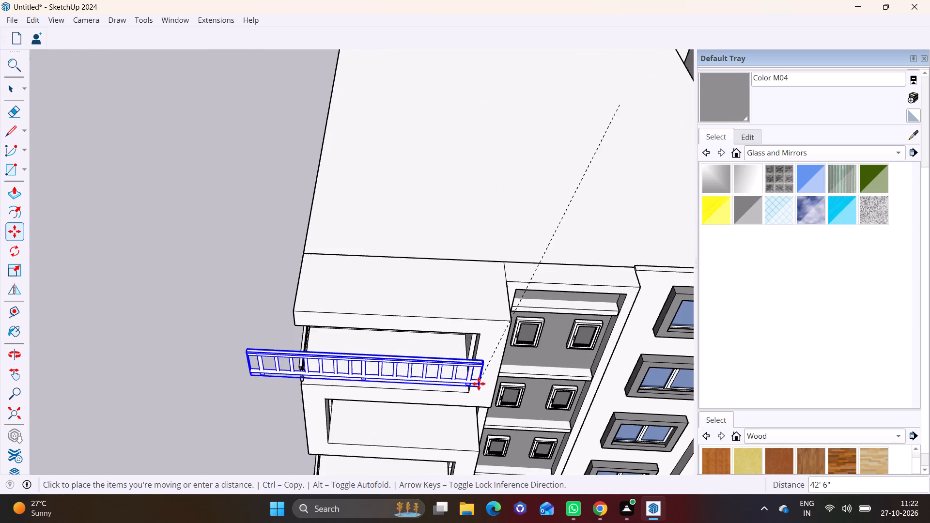
{"action": "scroll", "coordinate": [479, 384], "scroll_direction": "up", "scroll_amount": 5}
{"action": "middle_click_drag", "start_coordinate": [465, 386], "coordinate": [507, 297]}
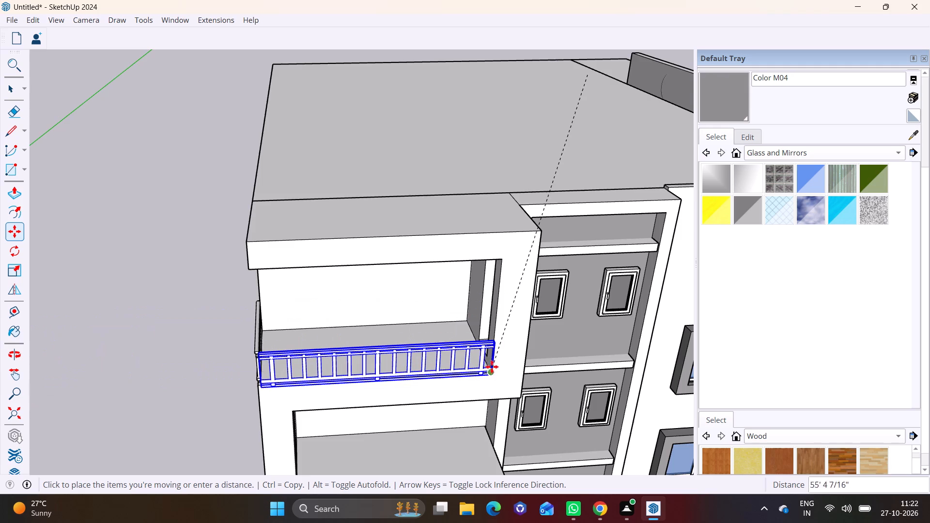
{"action": "scroll", "coordinate": [488, 366], "scroll_direction": "down", "scroll_amount": 7}
{"action": "middle_click_drag", "start_coordinate": [487, 373], "coordinate": [487, 264]}
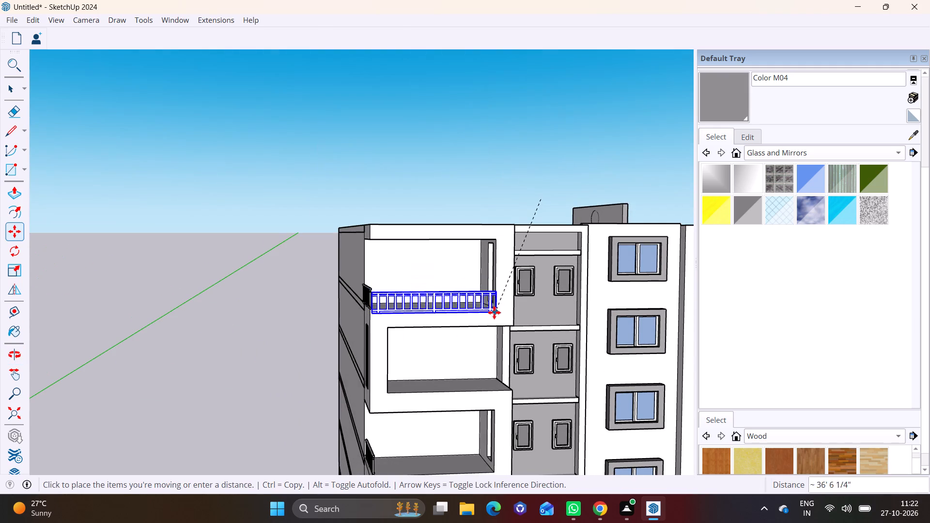
{"action": "left_click", "coordinate": [495, 308]}
Copy the sixth-storey long railing about 22' straight down onto the fourth-storey balcony's long open edge.
{"action": "middle_click_drag", "start_coordinate": [475, 347], "coordinate": [379, 336]}
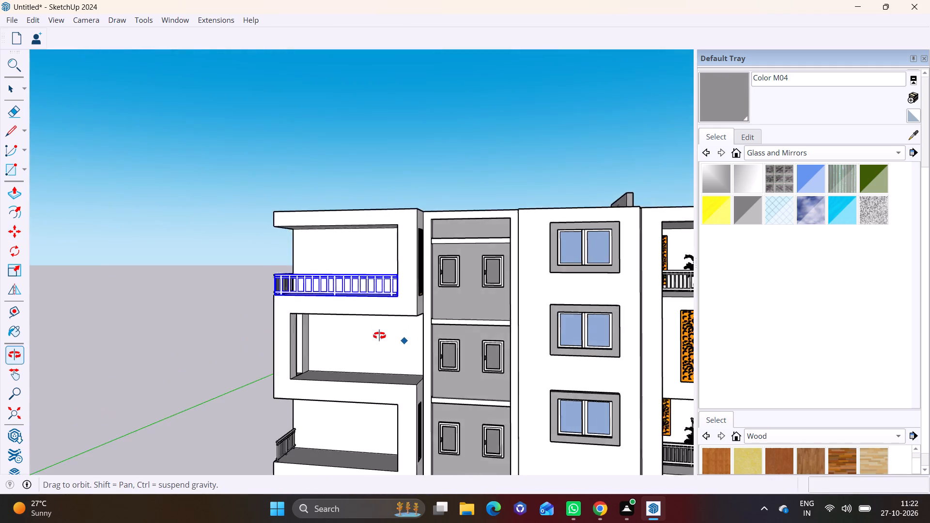
{"action": "middle_click_drag", "start_coordinate": [379, 336], "coordinate": [365, 343]}
{"action": "scroll", "coordinate": [372, 330], "scroll_direction": "up", "scroll_amount": 2}
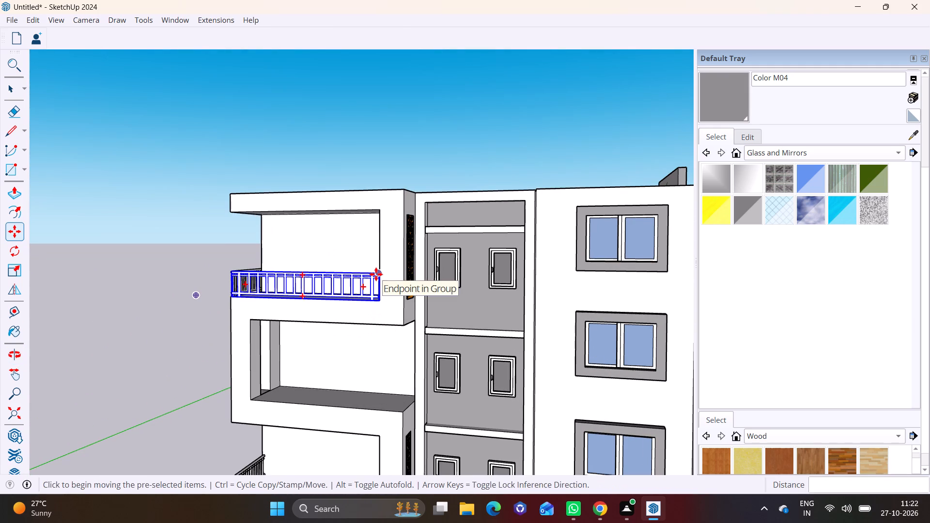
{"action": "left_click", "coordinate": [376, 274]}
{"action": "middle_click_drag", "start_coordinate": [369, 400], "coordinate": [369, 397], "text": "shift"}
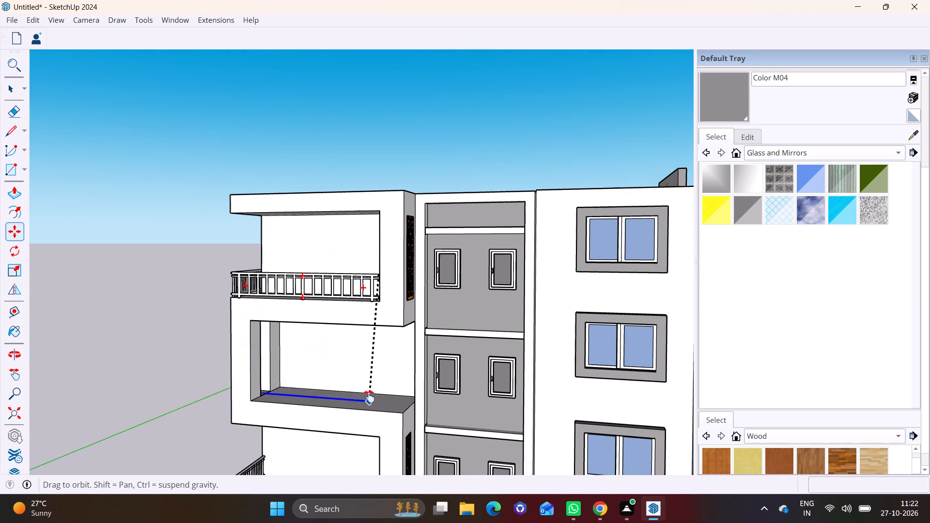
{"action": "middle_click_drag", "start_coordinate": [369, 397], "coordinate": [393, 259], "text": "shift"}
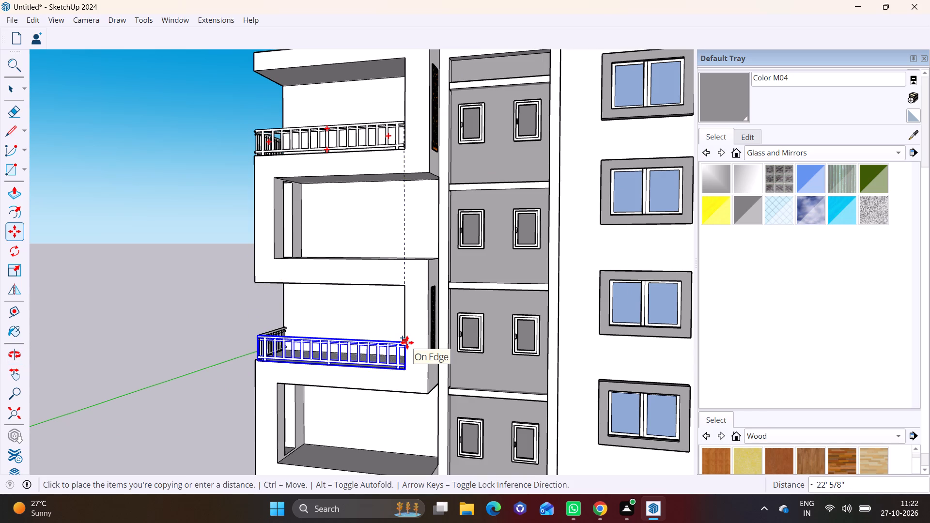
{"action": "left_click", "coordinate": [407, 342]}
Copy the fourth-storey long railing about 22' straight down onto the second-storey balcony's long open edge, and clear the selection.
{"action": "middle_click_drag", "start_coordinate": [327, 383], "coordinate": [510, 393]}
{"action": "scroll", "coordinate": [406, 382], "scroll_direction": "up", "scroll_amount": 6}
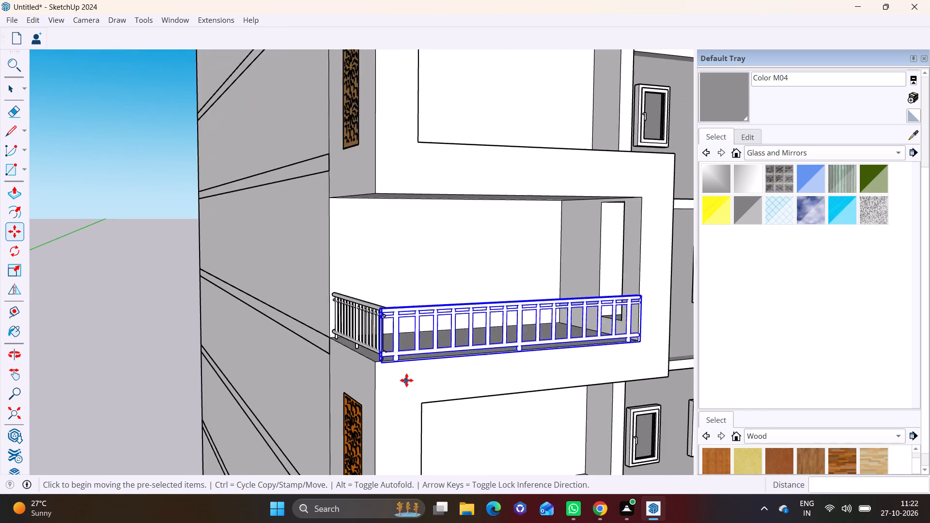
{"action": "scroll", "coordinate": [406, 380], "scroll_direction": "up", "scroll_amount": 8}
{"action": "middle_click_drag", "start_coordinate": [450, 378], "coordinate": [697, 489]}
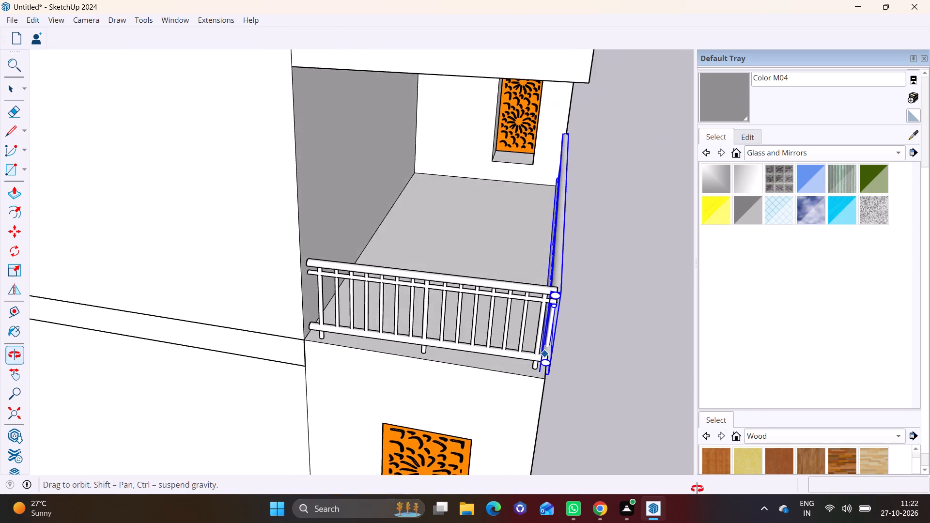
{"action": "middle_click_drag", "start_coordinate": [697, 489], "coordinate": [443, 430]}
{"action": "scroll", "coordinate": [501, 412], "scroll_direction": "down", "scroll_amount": 11}
{"action": "middle_click_drag", "start_coordinate": [542, 416], "coordinate": [432, 288]}
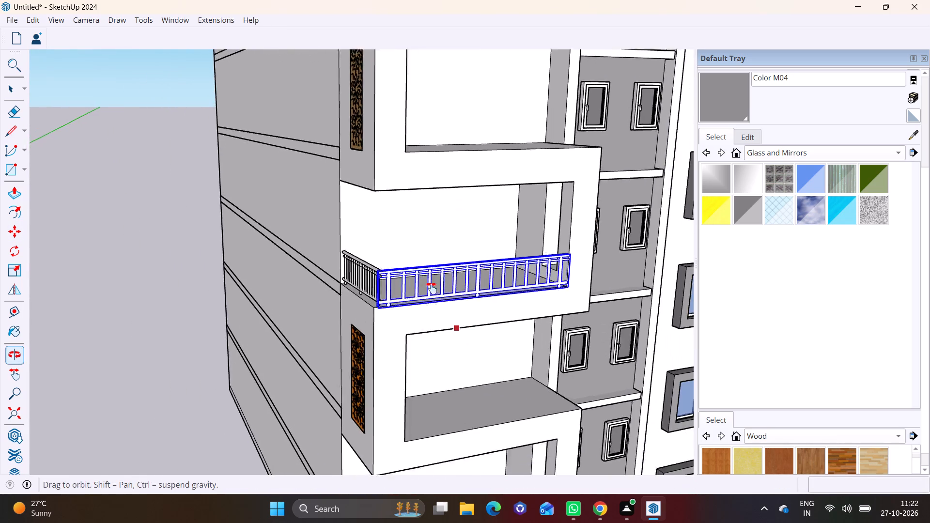
{"action": "middle_click_drag", "start_coordinate": [432, 288], "coordinate": [360, 206]}
{"action": "left_click", "coordinate": [480, 140]}
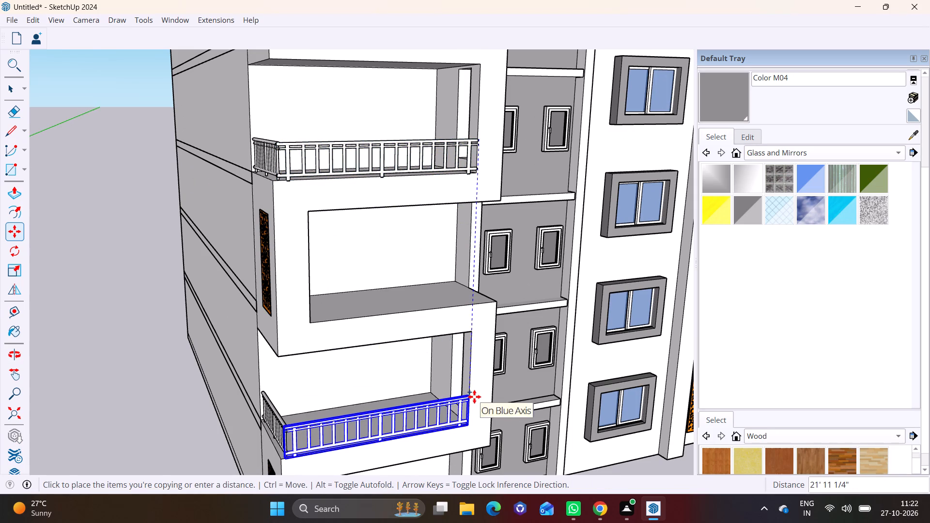
{"action": "left_click", "coordinate": [474, 397]}
{"action": "key", "text": "space"}
{"action": "left_click", "coordinate": [113, 375]}
Examine the whole building from the zigzag-frame side to review which balconies have railings.
{"action": "scroll", "coordinate": [242, 391], "scroll_direction": "down", "scroll_amount": 3}
{"action": "middle_click_drag", "start_coordinate": [338, 403], "coordinate": [312, 270]}
{"action": "scroll", "coordinate": [314, 288], "scroll_direction": "down", "scroll_amount": 6}
{"action": "middle_click_drag", "start_coordinate": [322, 303], "coordinate": [245, 399]}
{"action": "scroll", "coordinate": [292, 363], "scroll_direction": "down", "scroll_amount": 4}
{"action": "middle_click_drag", "start_coordinate": [301, 373], "coordinate": [159, 363]}
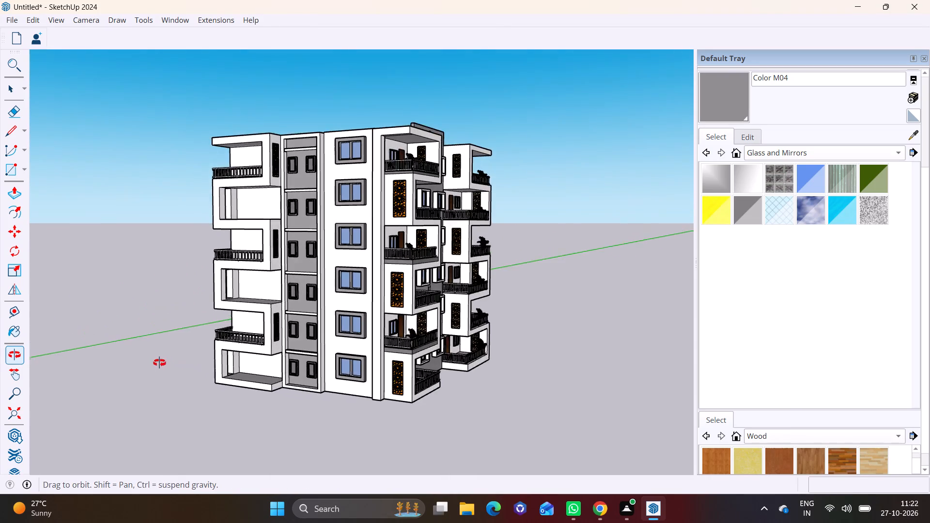
Copy the fourth-storey long railing of the zigzag frame down onto the third-storey balcony's long open edge, starting at the frame's upright.
{"action": "middle_click_drag", "start_coordinate": [159, 363], "coordinate": [315, 365]}
{"action": "scroll", "coordinate": [303, 352], "scroll_direction": "up", "scroll_amount": 4}
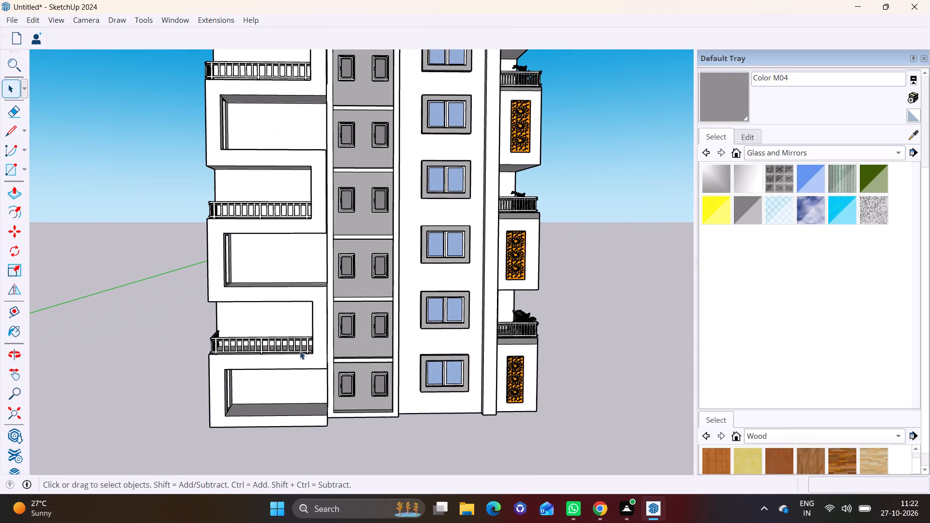
{"action": "middle_click_drag", "start_coordinate": [299, 359], "coordinate": [308, 455], "text": "shift"}
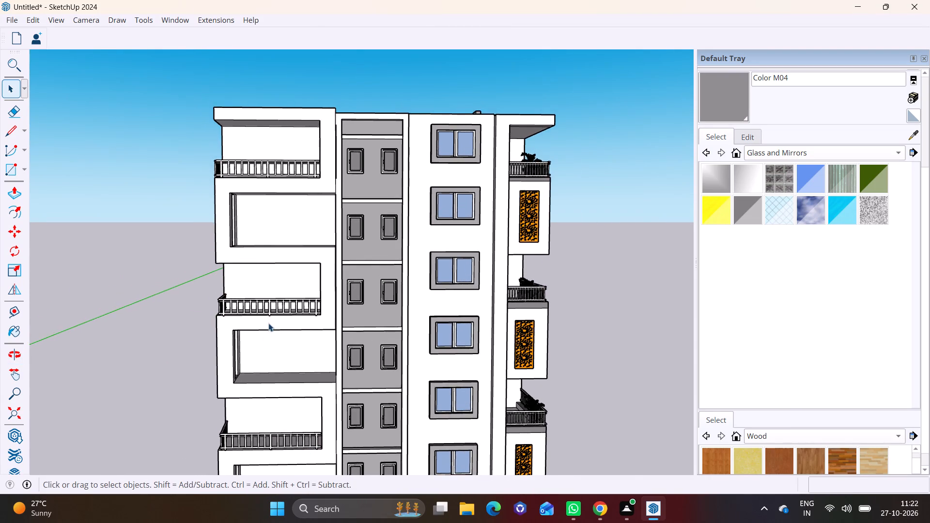
{"action": "scroll", "coordinate": [268, 323], "scroll_direction": "up", "scroll_amount": 5}
{"action": "left_click", "coordinate": [283, 308]}
{"action": "key", "text": "m"}
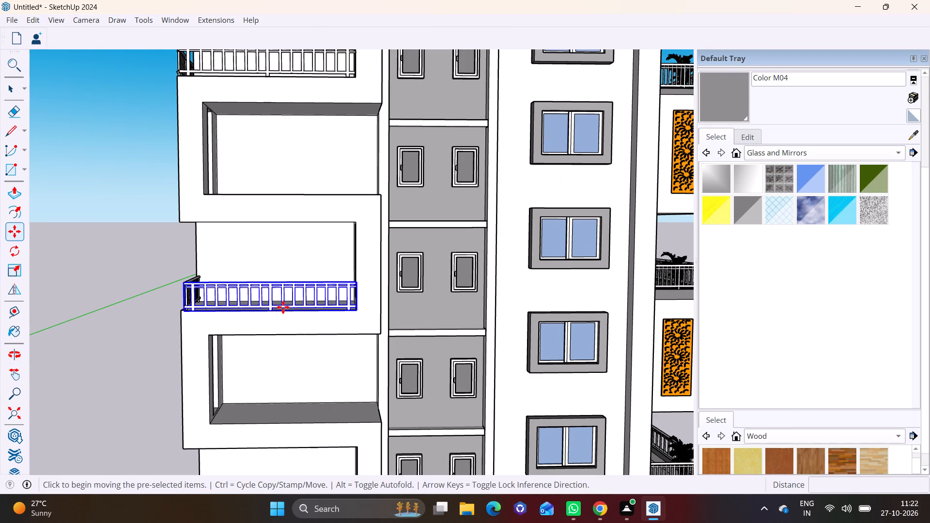
{"action": "left_click", "coordinate": [186, 284]}
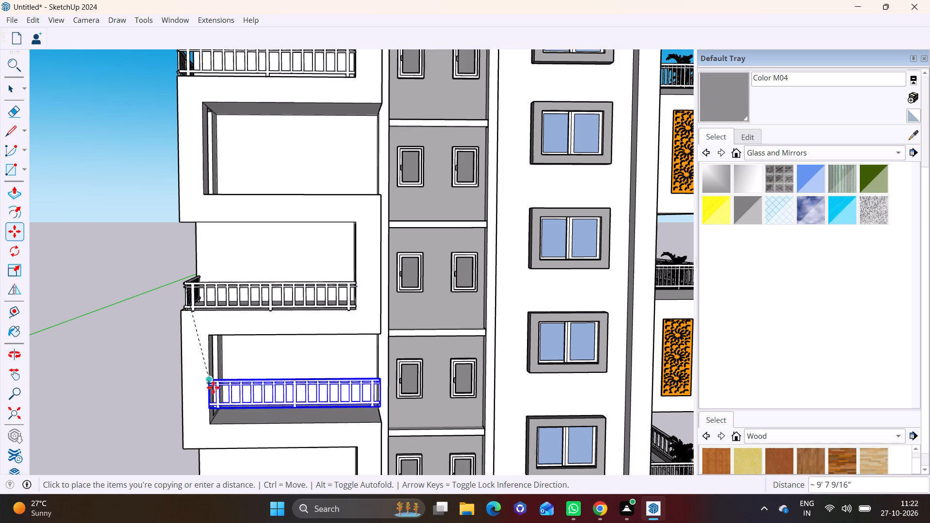
{"action": "left_click", "coordinate": [210, 397]}
Copy the third-storey long railing about 22' straight up onto the fifth-storey balcony's long open edge.
{"action": "left_click", "coordinate": [210, 397]}
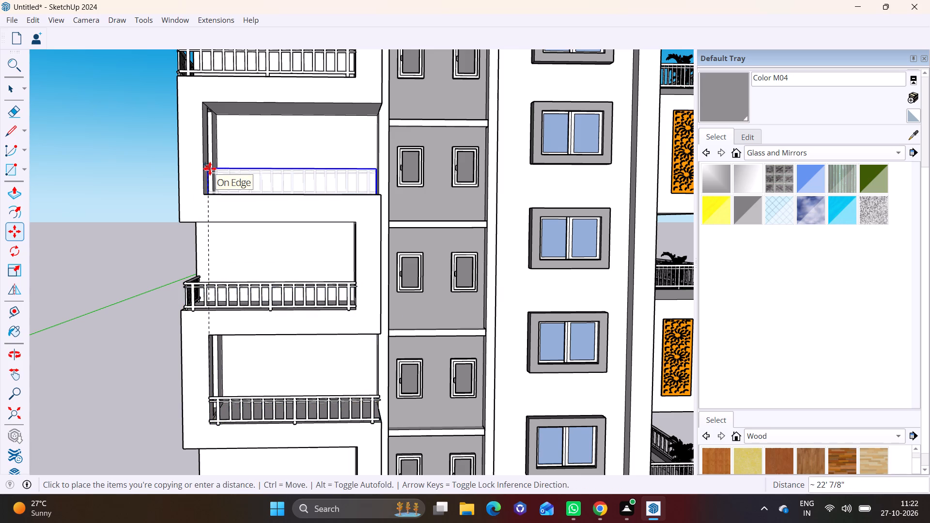
{"action": "middle_click_drag", "start_coordinate": [202, 190], "coordinate": [176, 295]}
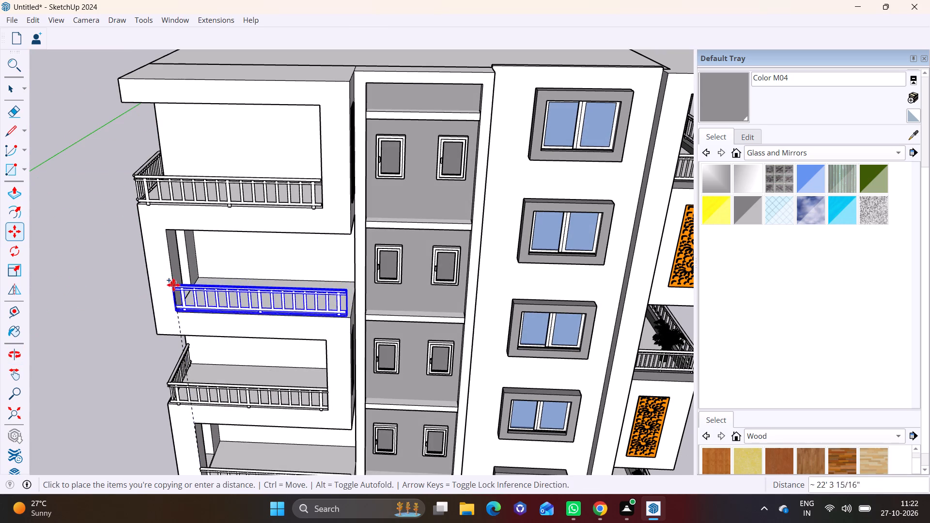
{"action": "left_click", "coordinate": [177, 287]}
Copy the fifth-storey long railing about 43' straight down onto the first-storey balcony's long open edge.
{"action": "left_click", "coordinate": [176, 290]}
{"action": "middle_click_drag", "start_coordinate": [223, 424], "coordinate": [245, 214], "text": "shift"}
{"action": "middle_click_drag", "start_coordinate": [270, 370], "coordinate": [292, 252], "text": "shift"}
{"action": "scroll", "coordinate": [279, 296], "scroll_direction": "up", "scroll_amount": 7}
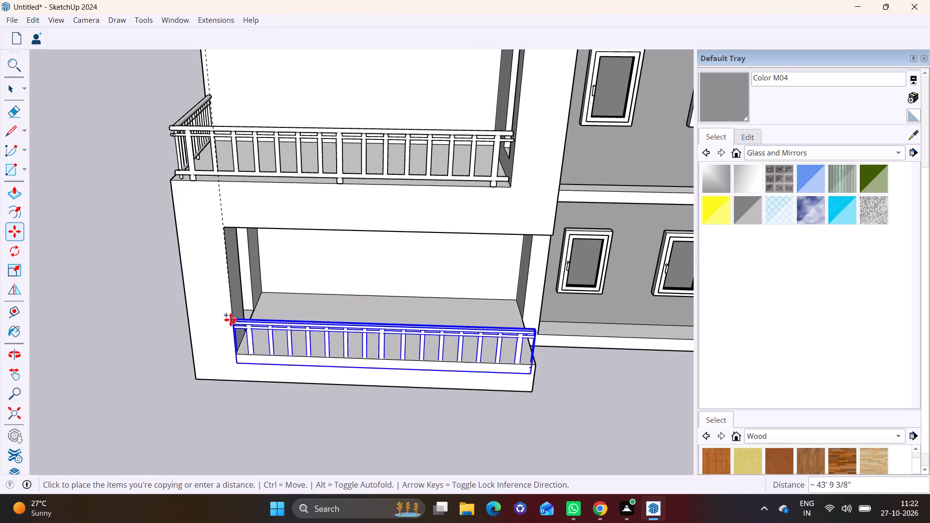
{"action": "left_click", "coordinate": [233, 312]}
{"action": "key", "text": "space"}
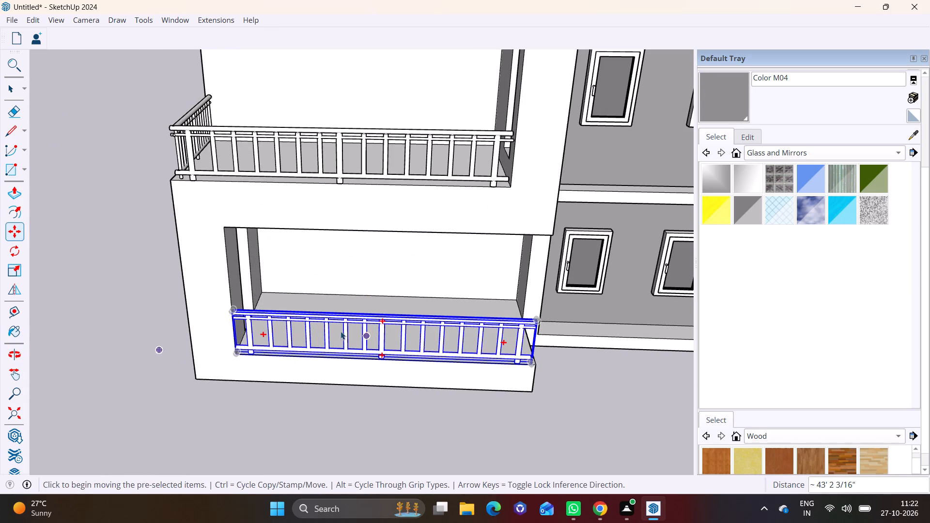
Copy the second-storey side railing about 22' across to the first-storey balcony's short open side, beside the grey window wall.
{"action": "left_click", "coordinate": [206, 115]}
{"action": "key", "text": "m"}
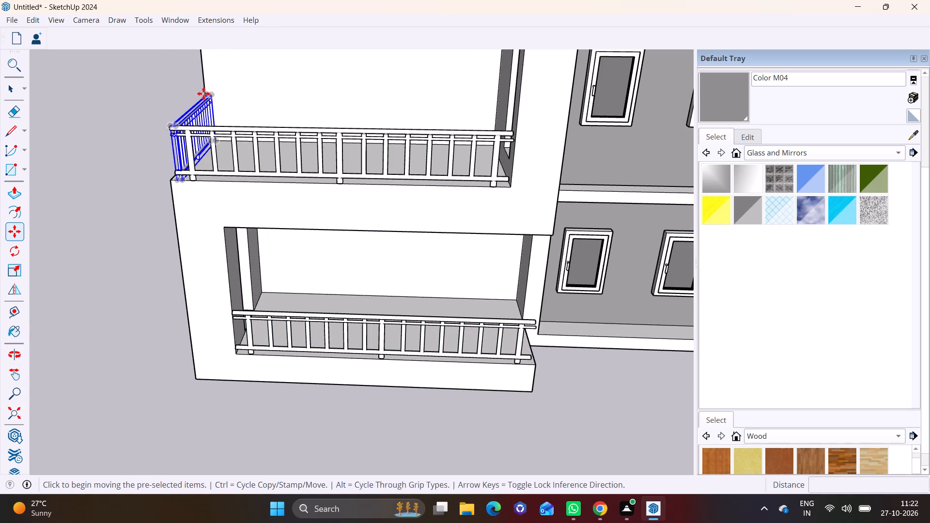
{"action": "left_click", "coordinate": [209, 95]}
{"action": "middle_click_drag", "start_coordinate": [467, 298], "coordinate": [157, 270]}
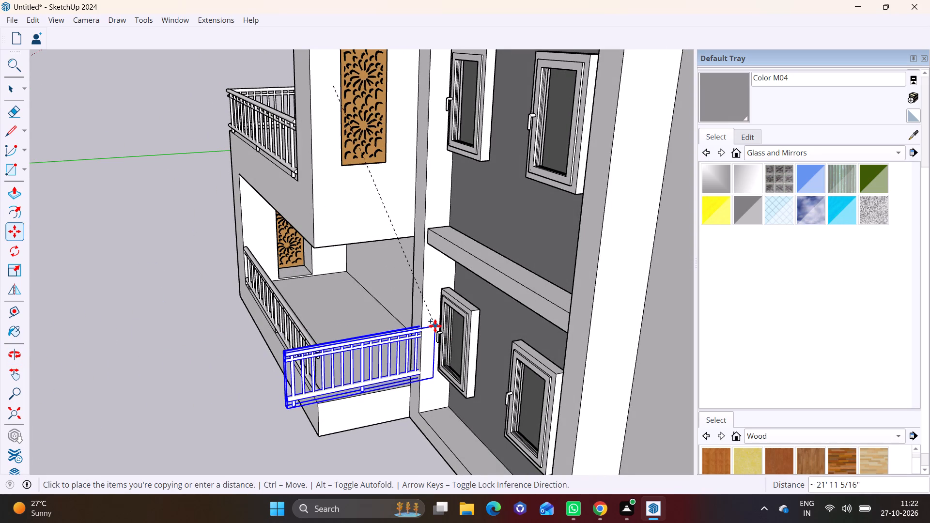
{"action": "left_click", "coordinate": [435, 326]}
Move the copied side railing onto the first-storey balcony's short edge so its end meets the long railing at the corner.
{"action": "middle_click_drag", "start_coordinate": [351, 391], "coordinate": [463, 349]}
{"action": "left_click_drag", "start_coordinate": [364, 393], "coordinate": [369, 390]}
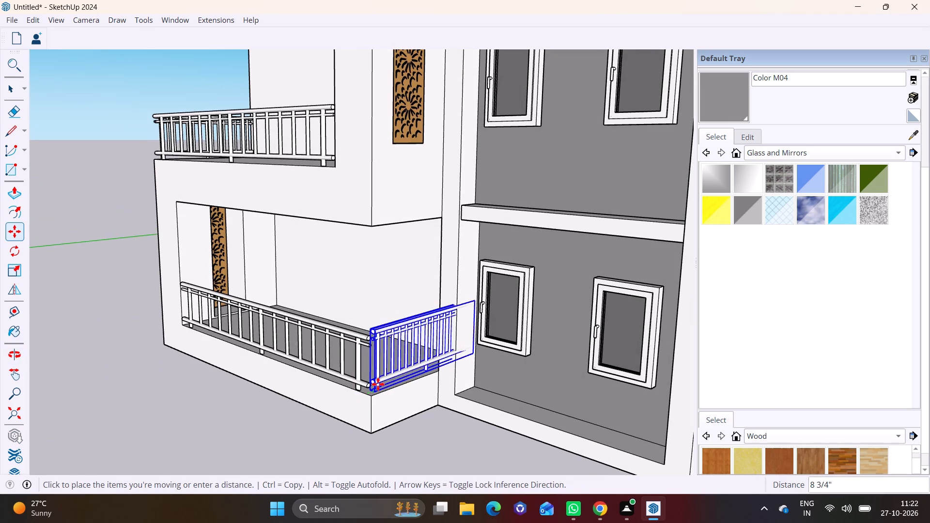
{"action": "left_click", "coordinate": [378, 386]}
{"action": "middle_click_drag", "start_coordinate": [400, 390], "coordinate": [275, 381]}
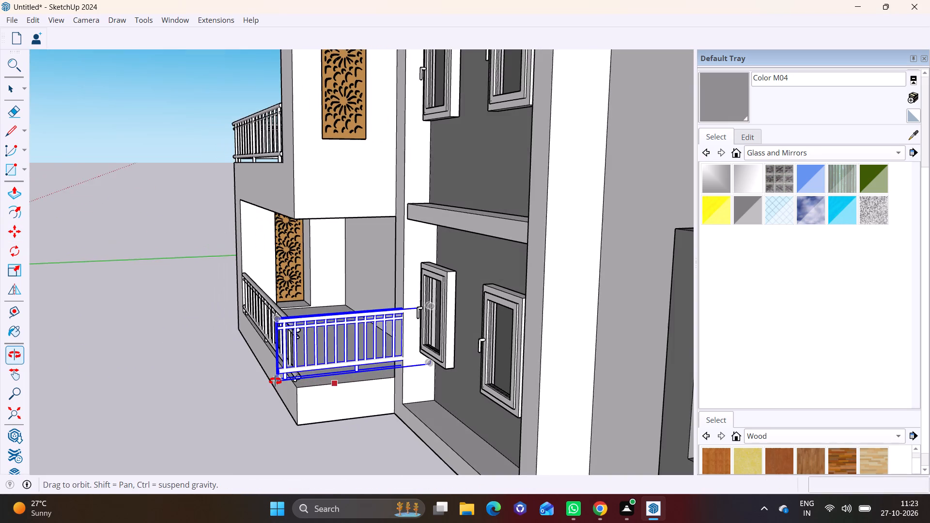
{"action": "middle_click_drag", "start_coordinate": [275, 381], "coordinate": [277, 381]}
{"action": "middle_click_drag", "start_coordinate": [313, 378], "coordinate": [574, 304]}
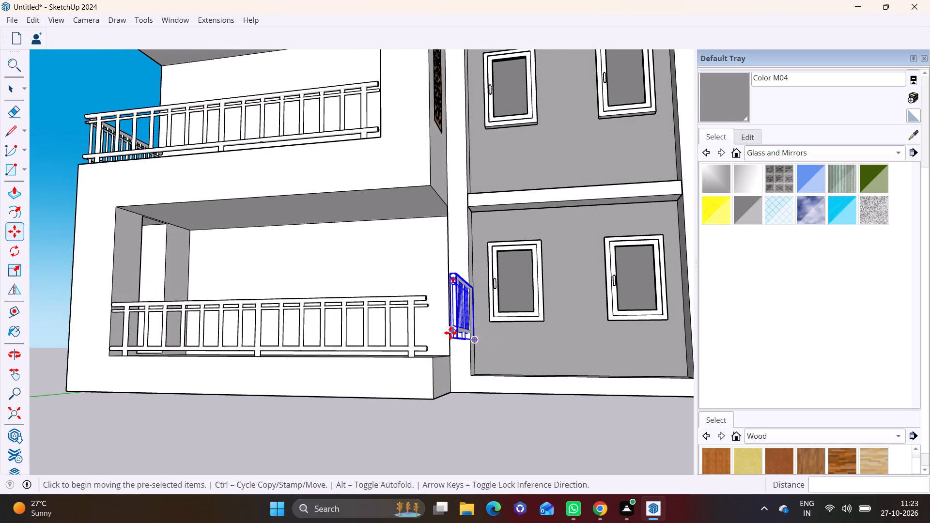
{"action": "left_click", "coordinate": [450, 332]}
{"action": "key", "text": "space"}
{"action": "middle_click_drag", "start_coordinate": [441, 350], "coordinate": [481, 361]}
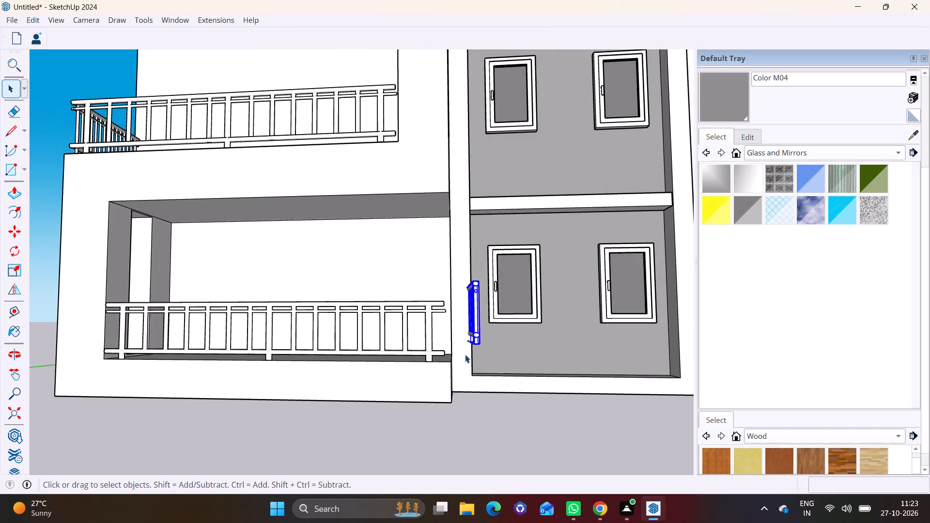
{"action": "scroll", "coordinate": [465, 354], "scroll_direction": "up", "scroll_amount": 7}
{"action": "key", "text": "comma"}
{"action": "key", "text": "m"}
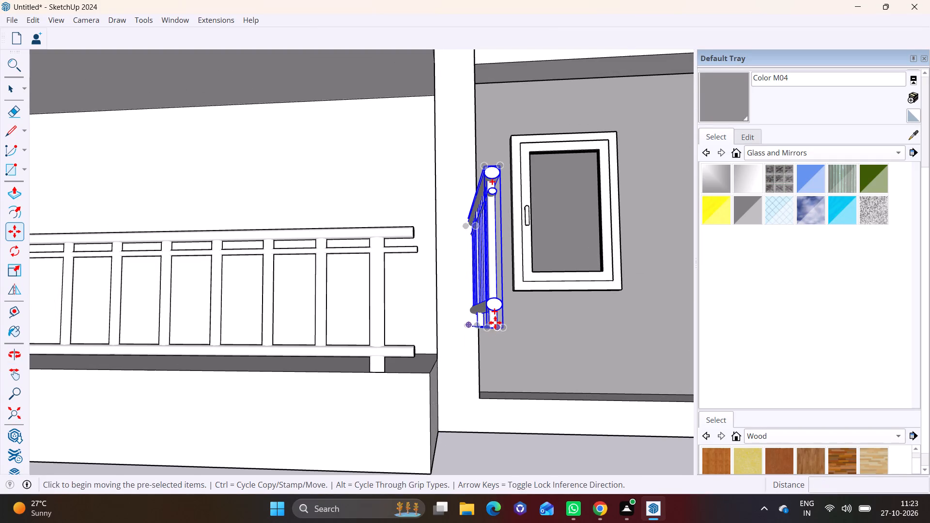
{"action": "left_click_drag", "start_coordinate": [490, 323], "coordinate": [485, 327]}
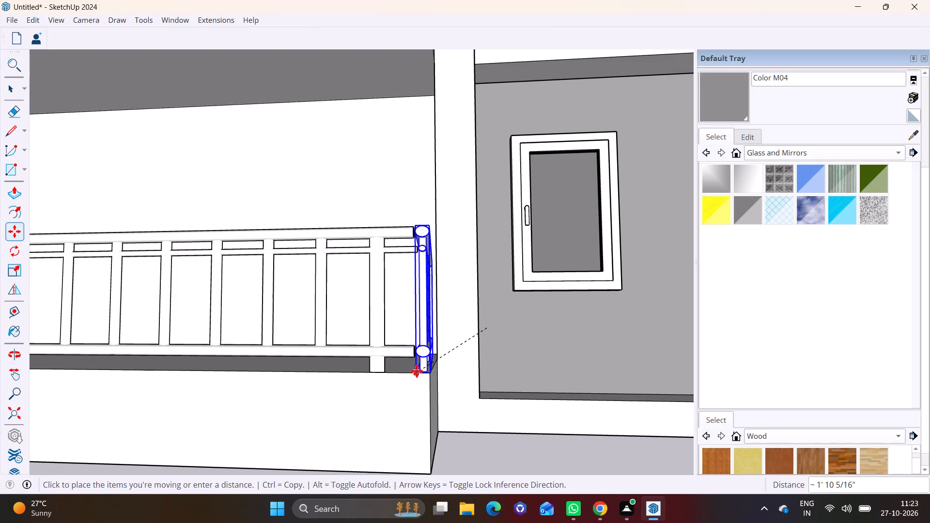
{"action": "left_click", "coordinate": [418, 371]}
Copy the first-storey side railing straight up to the third-storey balcony's short open edge.
{"action": "middle_click_drag", "start_coordinate": [435, 391], "coordinate": [243, 408]}
{"action": "scroll", "coordinate": [257, 404], "scroll_direction": "down", "scroll_amount": 9}
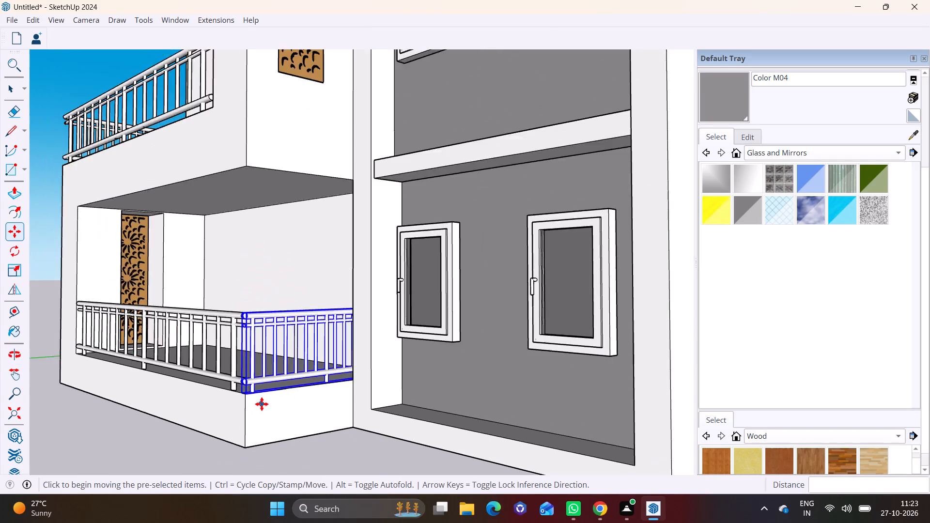
{"action": "scroll", "coordinate": [262, 404], "scroll_direction": "down", "scroll_amount": 7}
{"action": "middle_click_drag", "start_coordinate": [279, 346], "coordinate": [322, 432], "text": "shift"}
{"action": "middle_click_drag", "start_coordinate": [321, 423], "coordinate": [319, 367], "text": "shift"}
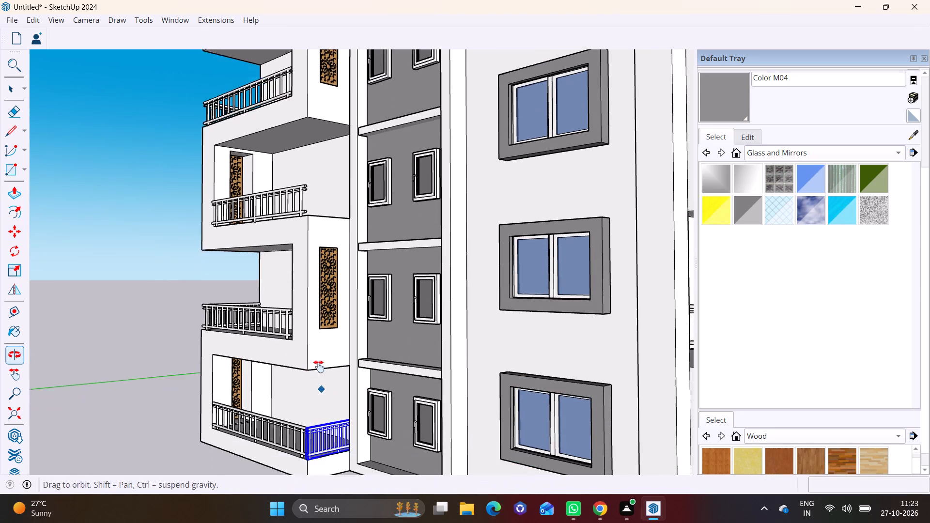
{"action": "middle_click_drag", "start_coordinate": [319, 367], "coordinate": [318, 359], "text": "shift"}
{"action": "left_click", "coordinate": [308, 392]}
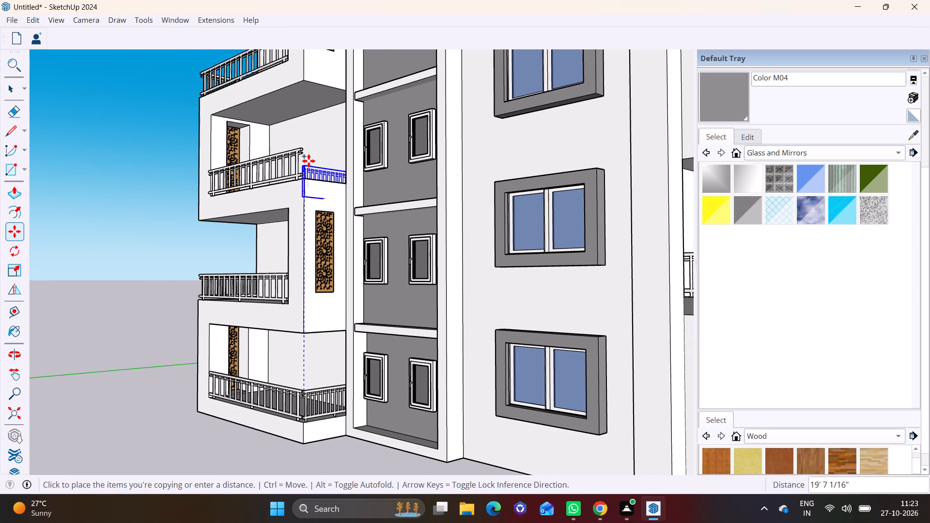
{"action": "left_click", "coordinate": [307, 146]}
Lower the third-storey side railing slightly so its rails line up with the adjoining long railing.
{"action": "scroll", "coordinate": [315, 149], "scroll_direction": "up", "scroll_amount": 1}
{"action": "middle_click_drag", "start_coordinate": [315, 149], "coordinate": [316, 278]}
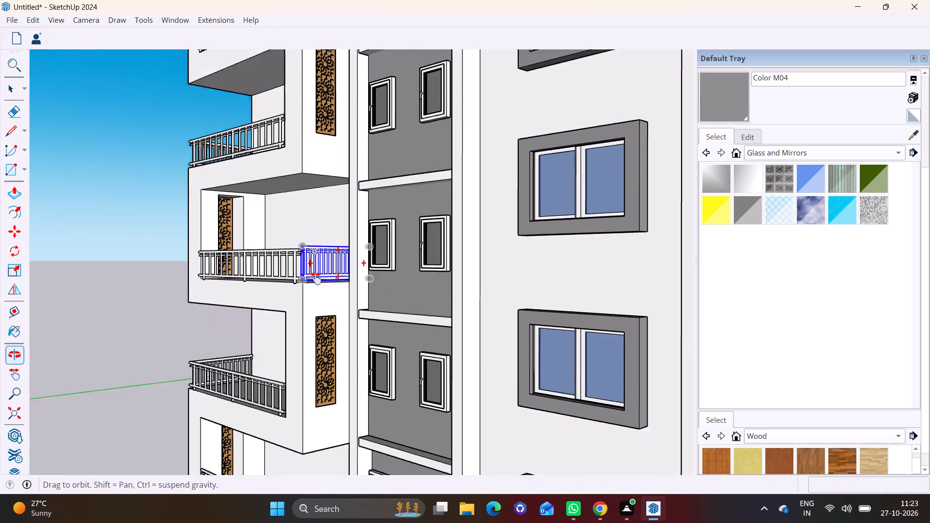
{"action": "middle_click_drag", "start_coordinate": [316, 278], "coordinate": [316, 328]}
{"action": "scroll", "coordinate": [313, 337], "scroll_direction": "up", "scroll_amount": 11}
{"action": "scroll", "coordinate": [310, 388], "scroll_direction": "up", "scroll_amount": 1}
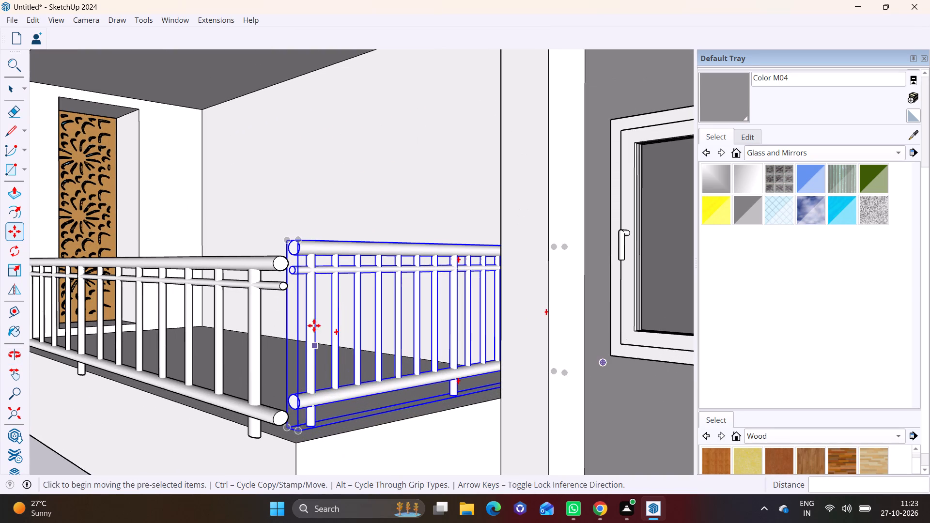
{"action": "left_click", "coordinate": [299, 241]}
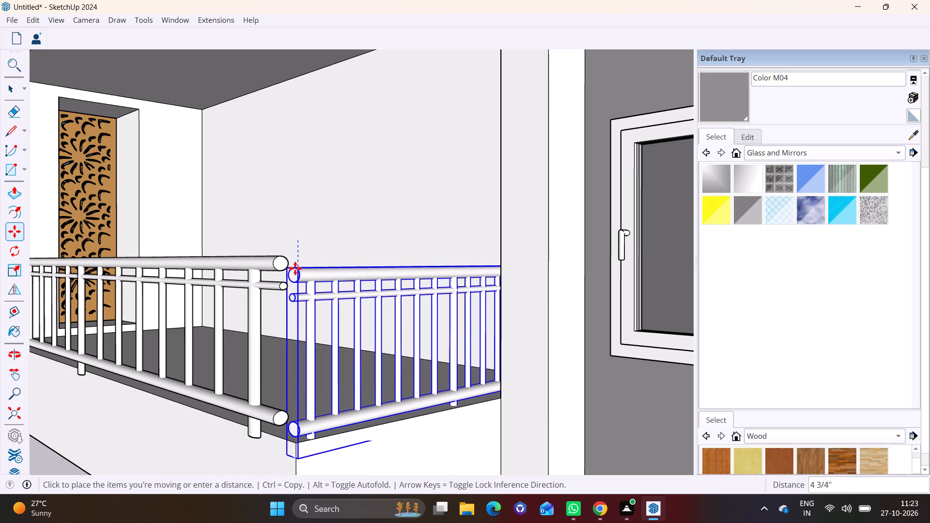
{"action": "left_click", "coordinate": [292, 257]}
Copy the third-storey side railing about 22' 1" straight up onto the fifth-storey balcony's short open edge, and clear the selection.
{"action": "left_click", "coordinate": [301, 258]}
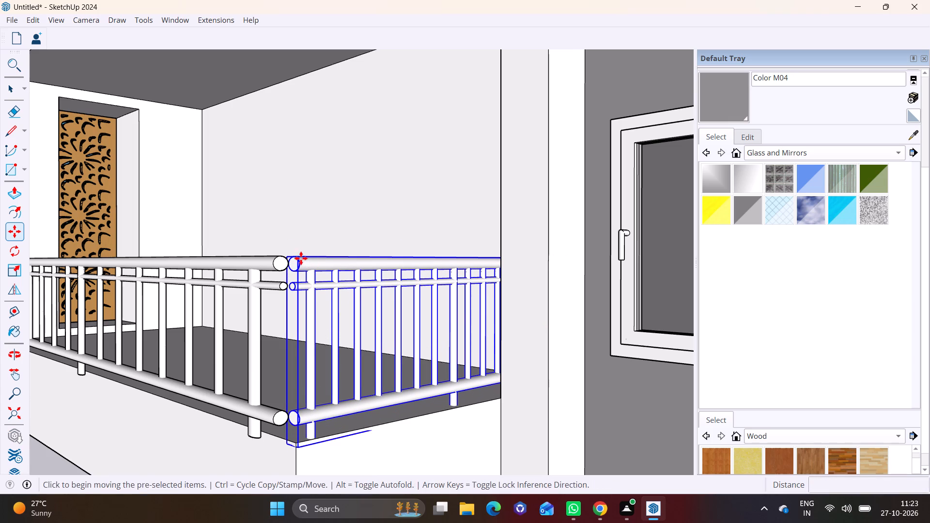
{"action": "scroll", "coordinate": [314, 184], "scroll_direction": "down", "scroll_amount": 5}
{"action": "middle_click_drag", "start_coordinate": [336, 146], "coordinate": [330, 467], "text": "shift"}
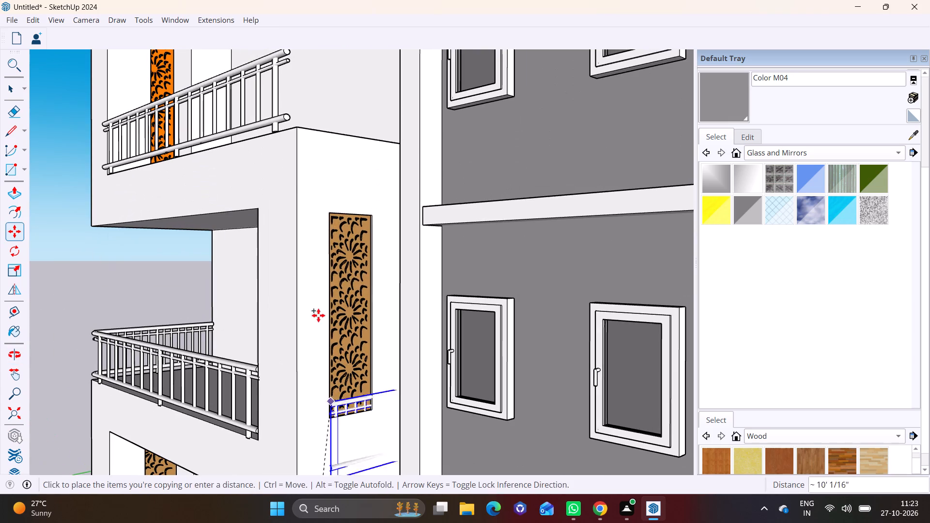
{"action": "middle_click_drag", "start_coordinate": [301, 127], "coordinate": [283, 400], "text": "shift"}
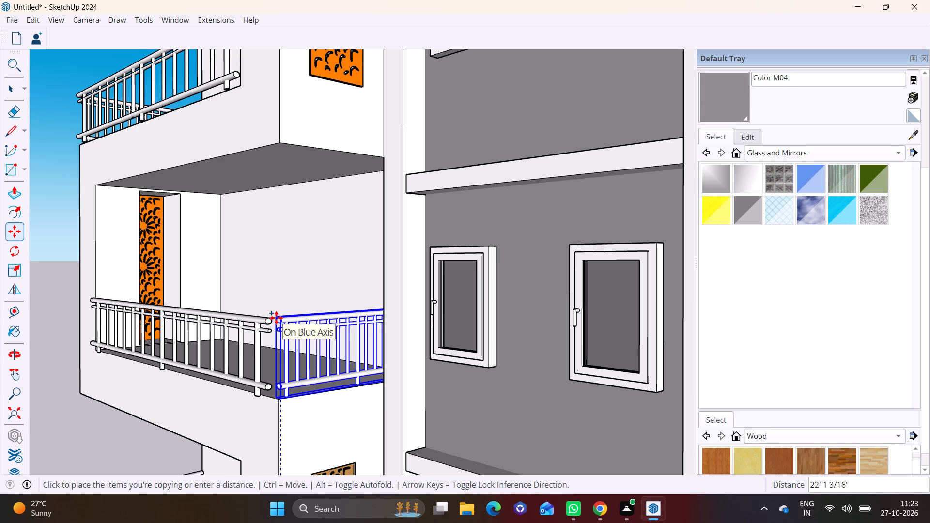
{"action": "left_click", "coordinate": [276, 318]}
{"action": "key", "text": "space"}
{"action": "left_click", "coordinate": [29, 327]}
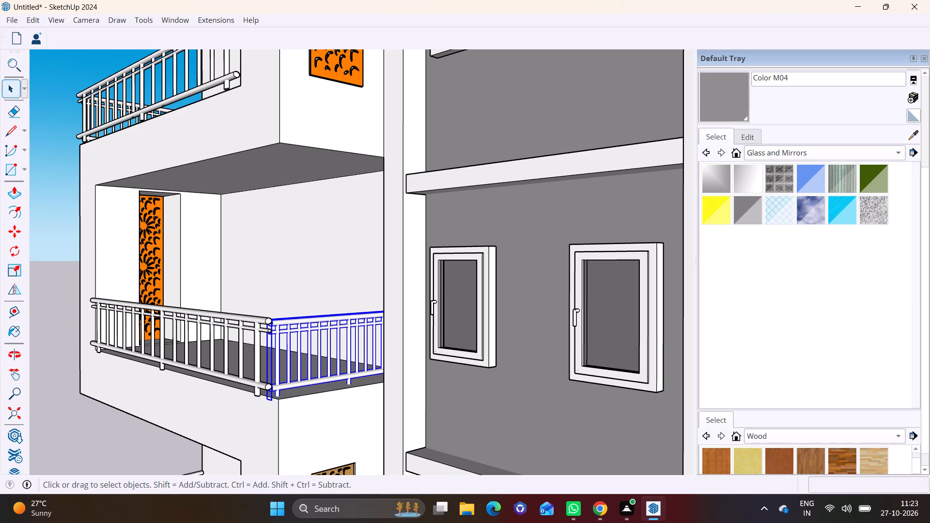
{"action": "scroll", "coordinate": [97, 357], "scroll_direction": "down", "scroll_amount": 7}
{"action": "middle_click_drag", "start_coordinate": [149, 385], "coordinate": [450, 357]}
{"action": "scroll", "coordinate": [322, 329], "scroll_direction": "down", "scroll_amount": 3}
{"action": "scroll", "coordinate": [322, 370], "scroll_direction": "up", "scroll_amount": 1}
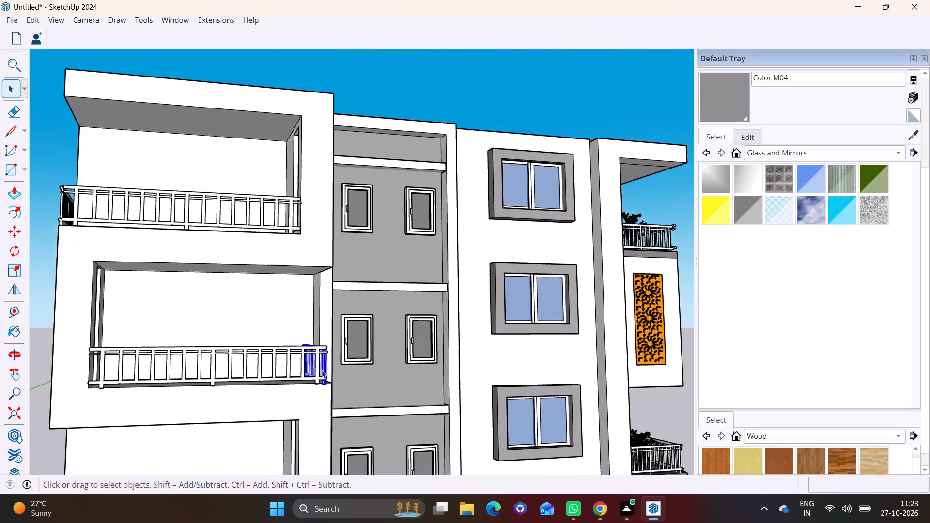
{"action": "scroll", "coordinate": [321, 370], "scroll_direction": "down", "scroll_amount": 4}
{"action": "left_click", "coordinate": [627, 373]}
Examine the zigzag frame's balconies and the front balconies from several angles to compare their railings and fittings.
{"action": "middle_click_drag", "start_coordinate": [376, 424], "coordinate": [321, 486]}
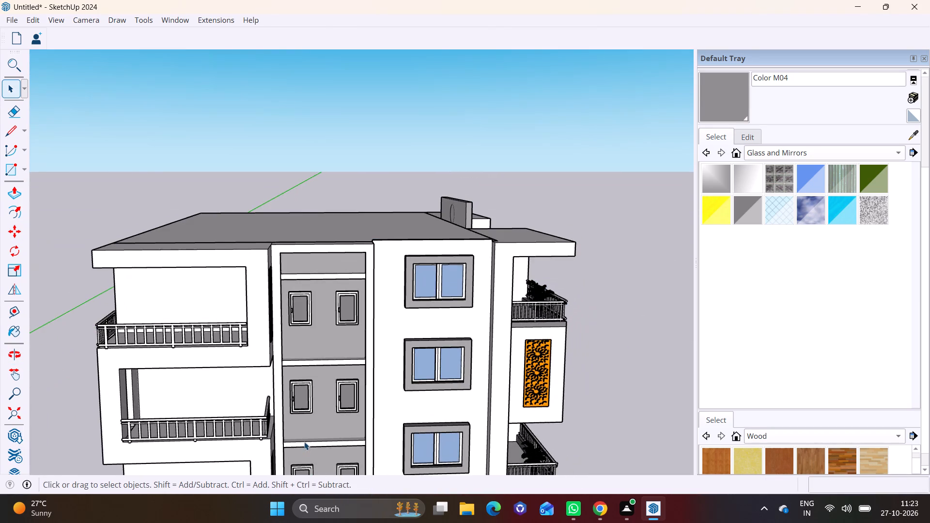
{"action": "scroll", "coordinate": [304, 442], "scroll_direction": "down", "scroll_amount": 5}
{"action": "middle_click_drag", "start_coordinate": [332, 425], "coordinate": [391, 236], "text": "shift"}
{"action": "middle_click_drag", "start_coordinate": [475, 388], "coordinate": [470, 369]}
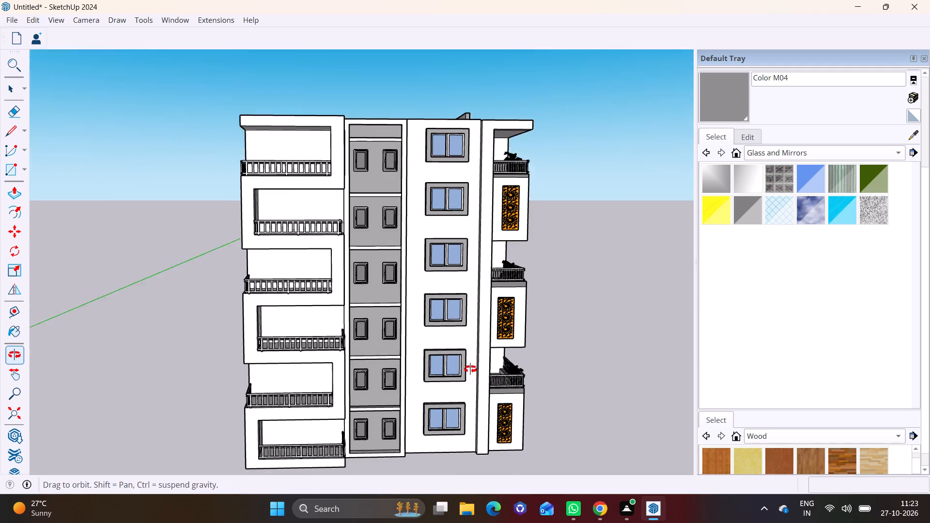
{"action": "middle_click_drag", "start_coordinate": [470, 369], "coordinate": [473, 345]}
{"action": "middle_click_drag", "start_coordinate": [522, 365], "coordinate": [339, 407]}
{"action": "scroll", "coordinate": [288, 274], "scroll_direction": "up", "scroll_amount": 6}
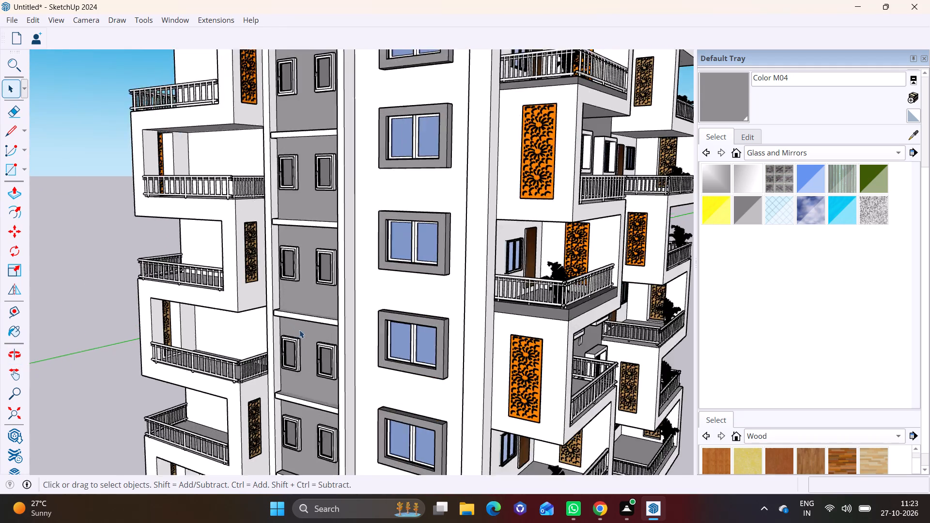
{"action": "scroll", "coordinate": [299, 330], "scroll_direction": "up", "scroll_amount": 8}
{"action": "scroll", "coordinate": [363, 383], "scroll_direction": "up", "scroll_amount": 1}
{"action": "middle_click_drag", "start_coordinate": [360, 380], "coordinate": [396, 350]}
{"action": "scroll", "coordinate": [396, 352], "scroll_direction": "down", "scroll_amount": 6}
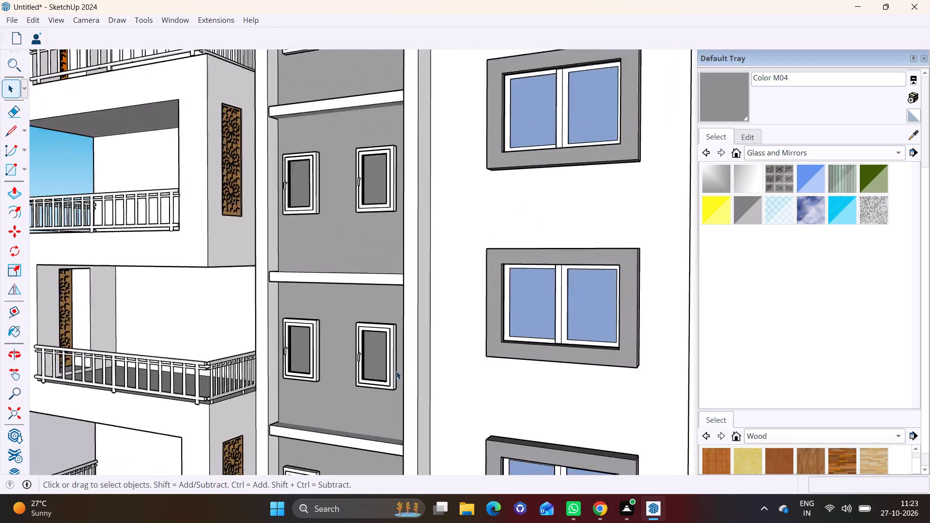
{"action": "scroll", "coordinate": [396, 371], "scroll_direction": "down", "scroll_amount": 11}
{"action": "middle_click_drag", "start_coordinate": [470, 368], "coordinate": [363, 353]}
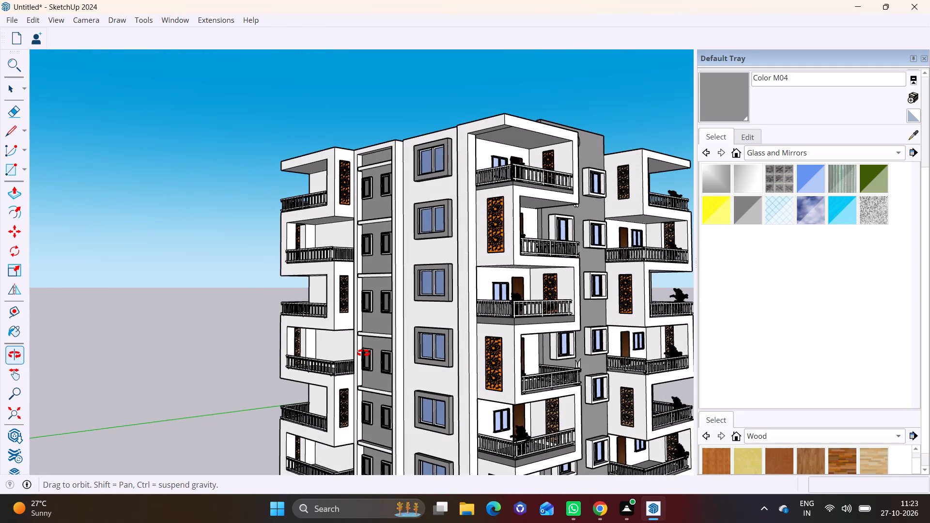
{"action": "middle_click_drag", "start_coordinate": [363, 353], "coordinate": [308, 383]}
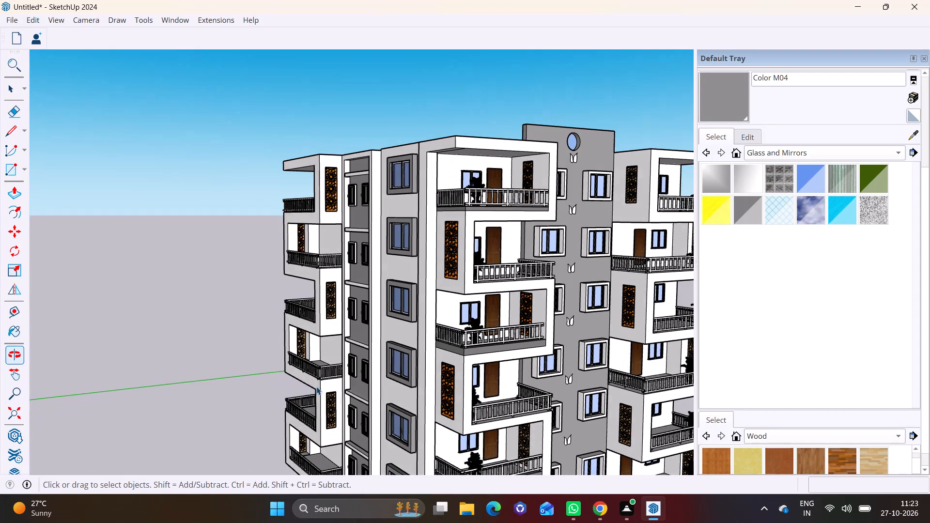
Copy the wooden door of a lower front balcony up onto the building's flat roof.
{"action": "left_click", "coordinate": [492, 448]}
{"action": "key", "text": "m"}
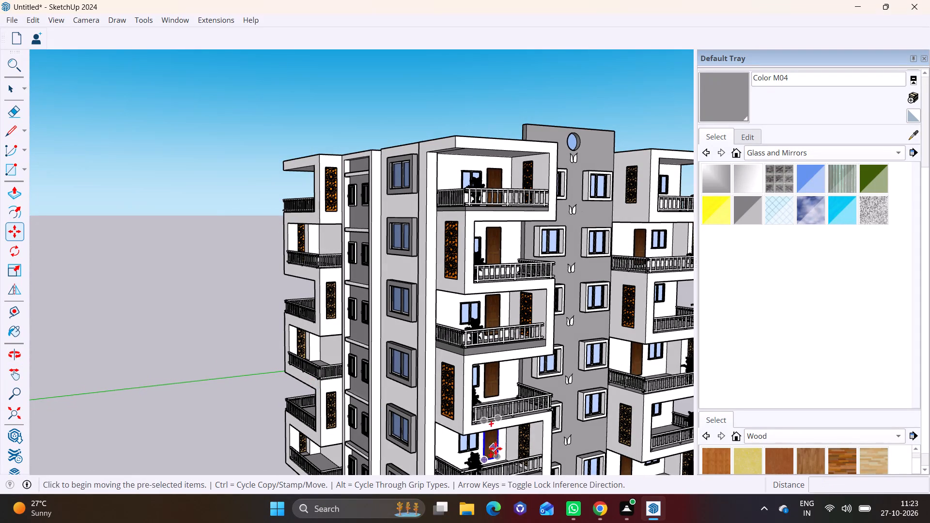
{"action": "left_click", "coordinate": [500, 458]}
{"action": "middle_click_drag", "start_coordinate": [468, 132], "coordinate": [463, 224], "text": "shift"}
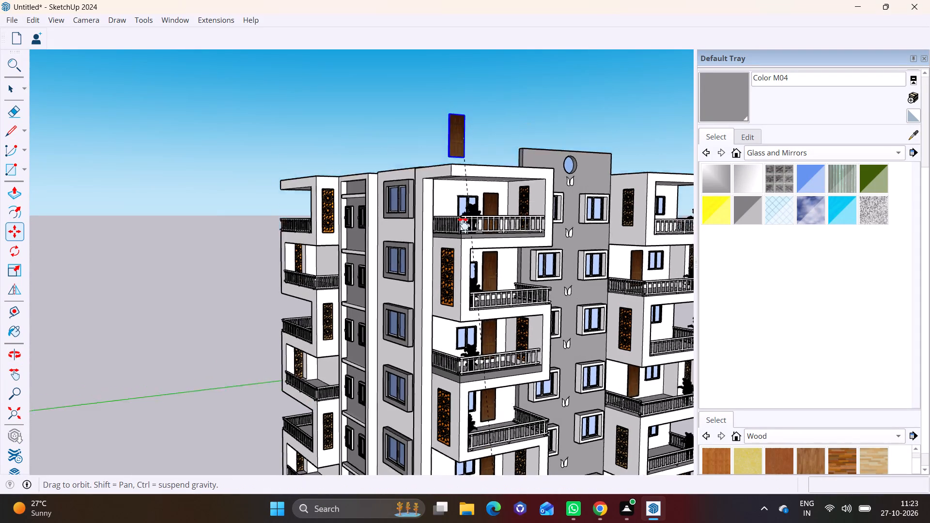
{"action": "middle_click_drag", "start_coordinate": [463, 224], "coordinate": [445, 488], "text": "shift"}
{"action": "left_click", "coordinate": [435, 409]}
Rotate the copied door on the roof 90 degrees about the vertical axis.
{"action": "middle_click_drag", "start_coordinate": [450, 407], "coordinate": [448, 521]}
{"action": "scroll", "coordinate": [434, 325], "scroll_direction": "up", "scroll_amount": 10}
{"action": "middle_click_drag", "start_coordinate": [427, 411], "coordinate": [336, 308], "text": "shift"}
{"action": "scroll", "coordinate": [342, 312], "scroll_direction": "up", "scroll_amount": 1, "text": "shift"}
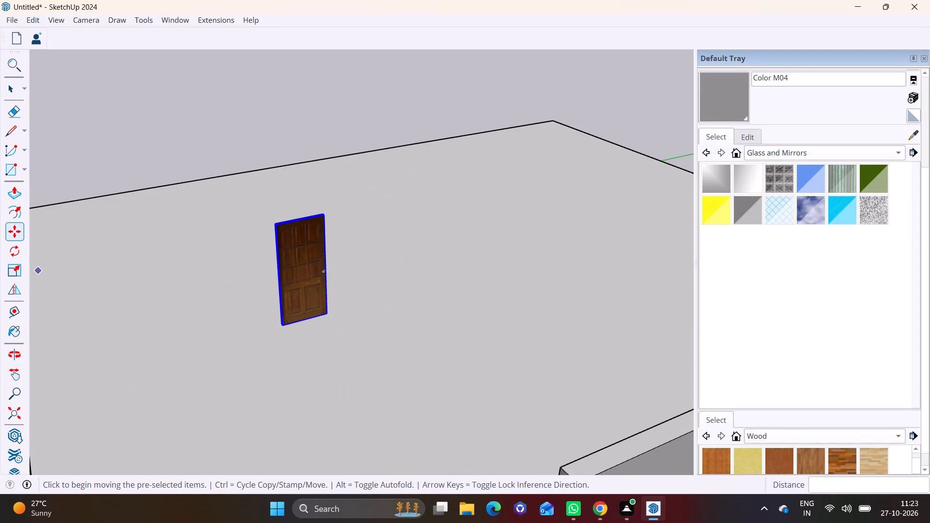
{"action": "left_click", "coordinate": [13, 253]}
{"action": "left_click", "coordinate": [384, 294]}
{"action": "left_click", "coordinate": [464, 282]}
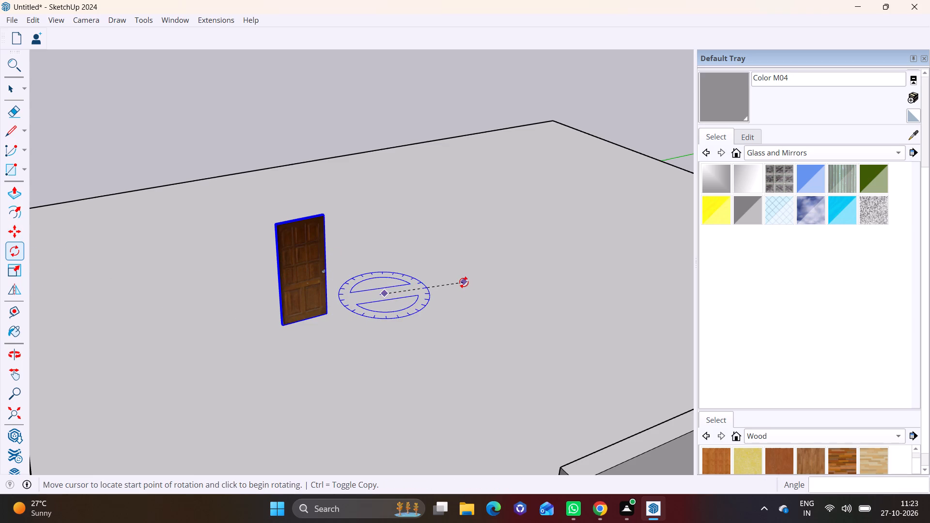
{"action": "key", "text": "ctrl+z"}
{"action": "left_click", "coordinate": [379, 289]}
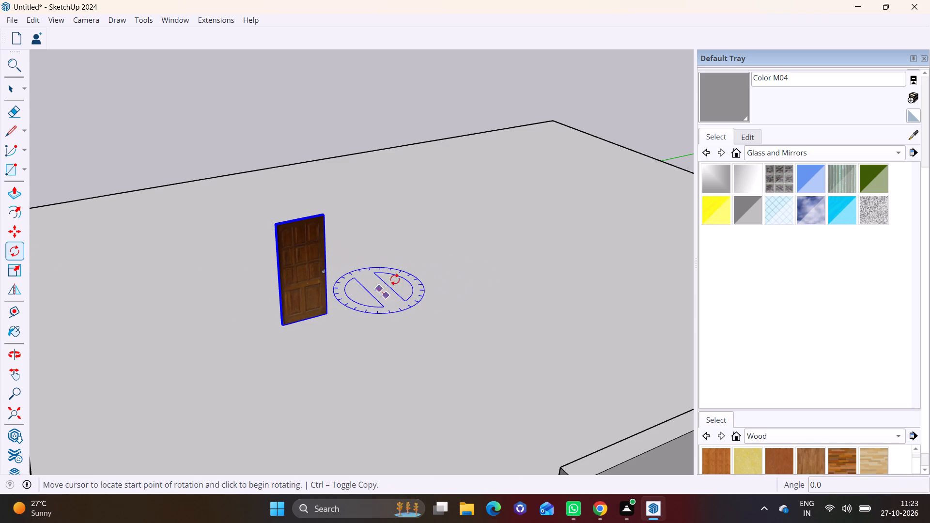
{"action": "left_click", "coordinate": [463, 261]}
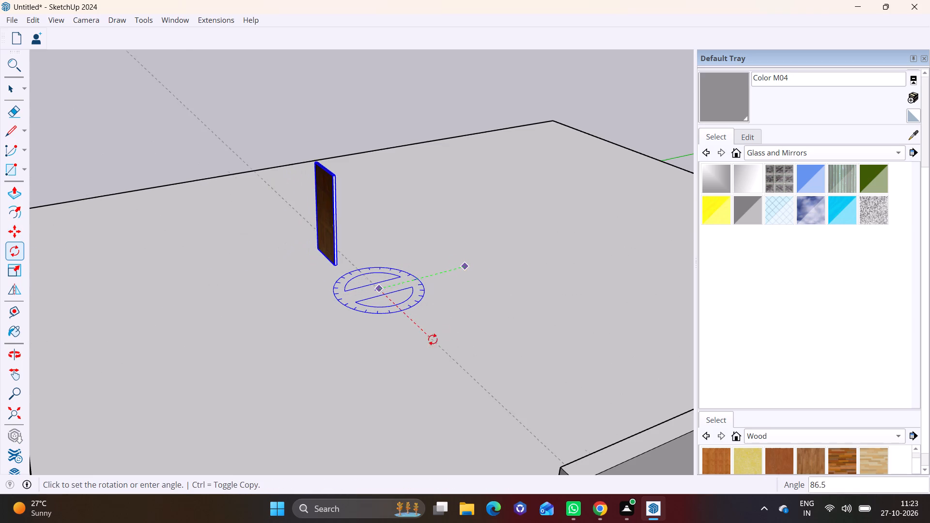
{"action": "left_click", "coordinate": [436, 346]}
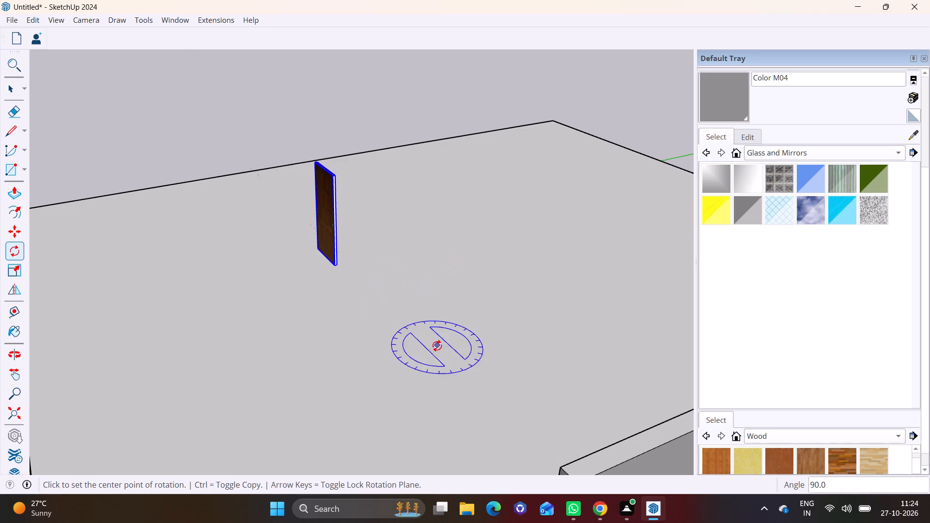
Move the rotated door from the roof down to the back wall of the zigzag frame's first-storey balcony.
{"action": "key", "text": "m"}
{"action": "left_click", "coordinate": [331, 178]}
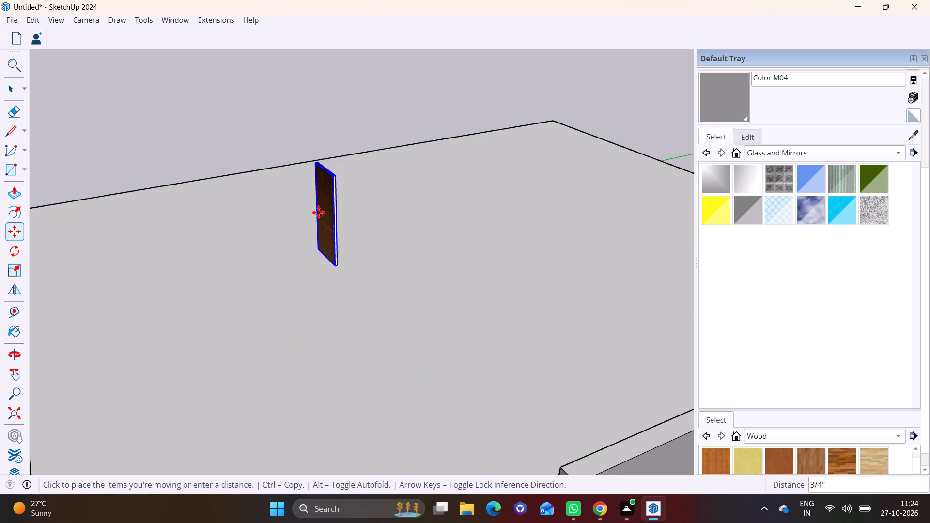
{"action": "scroll", "coordinate": [183, 329], "scroll_direction": "down", "scroll_amount": 3}
{"action": "middle_click_drag", "start_coordinate": [181, 334], "coordinate": [515, 243]}
{"action": "middle_click_drag", "start_coordinate": [281, 296], "coordinate": [430, 287]}
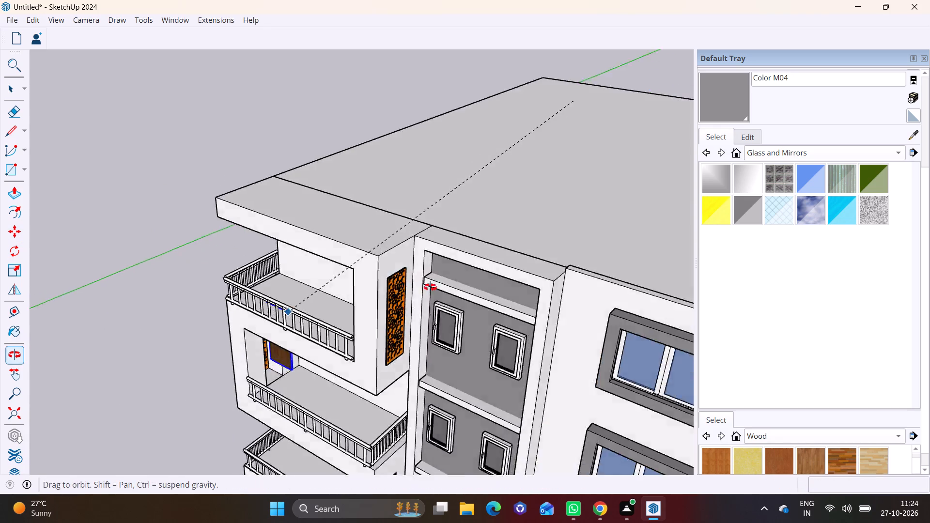
{"action": "middle_click_drag", "start_coordinate": [430, 287], "coordinate": [637, 253]}
{"action": "scroll", "coordinate": [421, 253], "scroll_direction": "up", "scroll_amount": 1}
{"action": "middle_click_drag", "start_coordinate": [424, 377], "coordinate": [407, 241]}
{"action": "scroll", "coordinate": [389, 397], "scroll_direction": "down", "scroll_amount": 6}
{"action": "middle_click_drag", "start_coordinate": [395, 409], "coordinate": [355, 238], "text": "shift"}
{"action": "scroll", "coordinate": [367, 348], "scroll_direction": "up", "scroll_amount": 3}
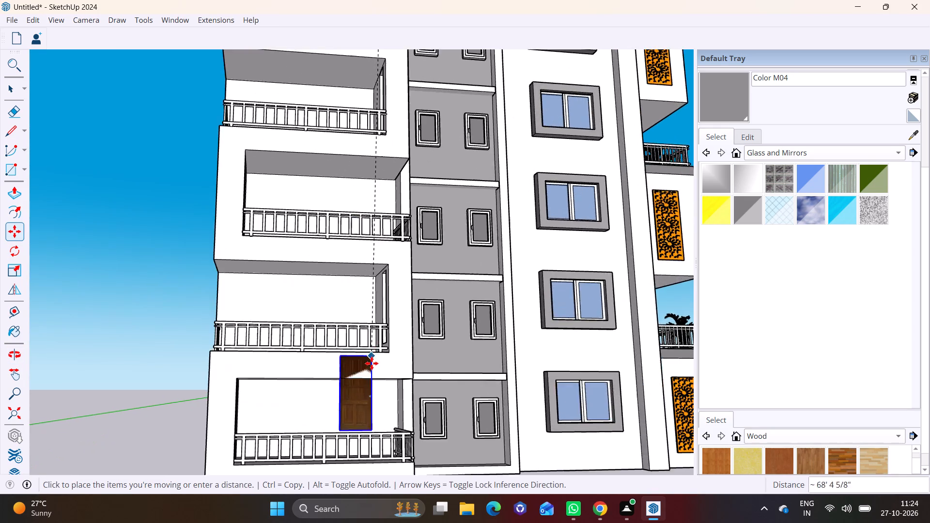
{"action": "scroll", "coordinate": [372, 363], "scroll_direction": "up", "scroll_amount": 3}
{"action": "middle_click_drag", "start_coordinate": [368, 387], "coordinate": [246, 405]}
{"action": "middle_click_drag", "start_coordinate": [232, 412], "coordinate": [345, 262], "text": "shift"}
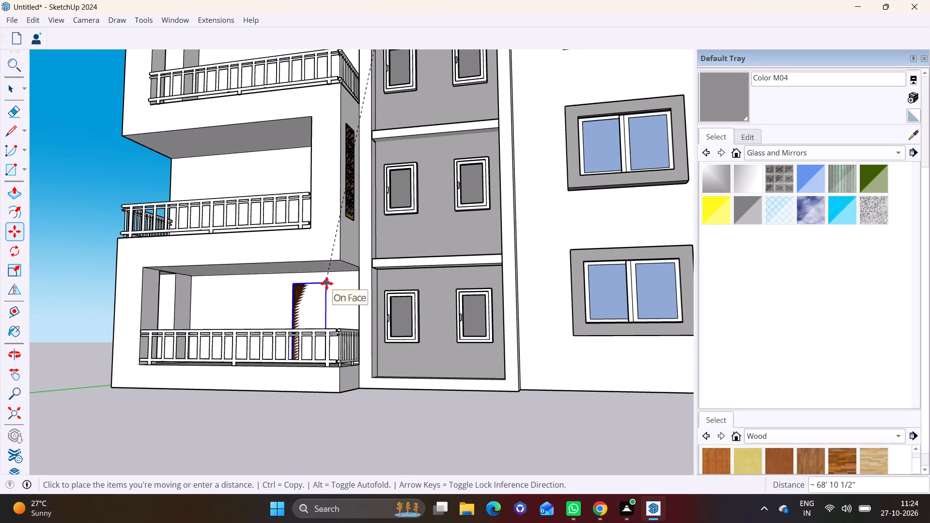
{"action": "left_click", "coordinate": [326, 283]}
Reposition the first-storey door against the balcony's back wall, with its base corner on the edge between wall and floor.
{"action": "middle_click_drag", "start_coordinate": [339, 315], "coordinate": [240, 382]}
{"action": "scroll", "coordinate": [232, 382], "scroll_direction": "up", "scroll_amount": 9}
{"action": "middle_click_drag", "start_coordinate": [244, 371], "coordinate": [294, 323]}
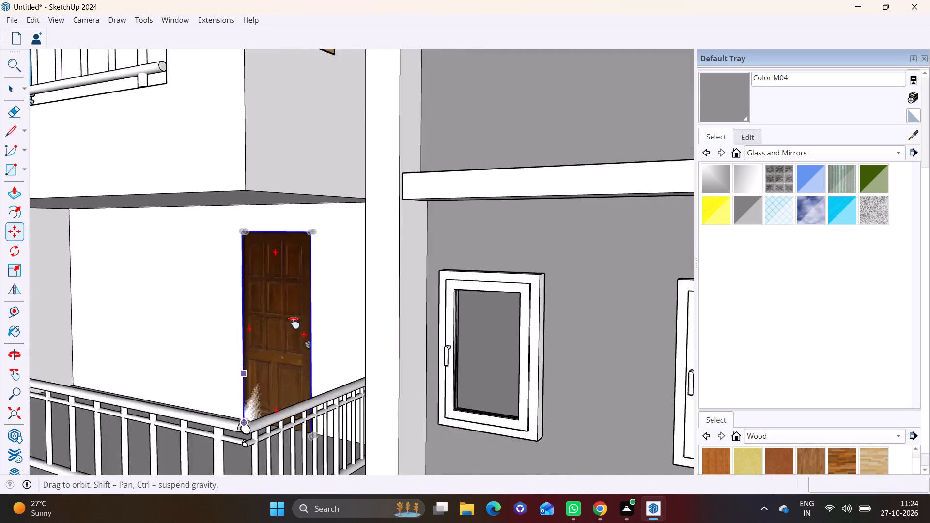
{"action": "middle_click_drag", "start_coordinate": [294, 323], "coordinate": [331, 283]}
{"action": "middle_click_drag", "start_coordinate": [332, 296], "coordinate": [296, 371]}
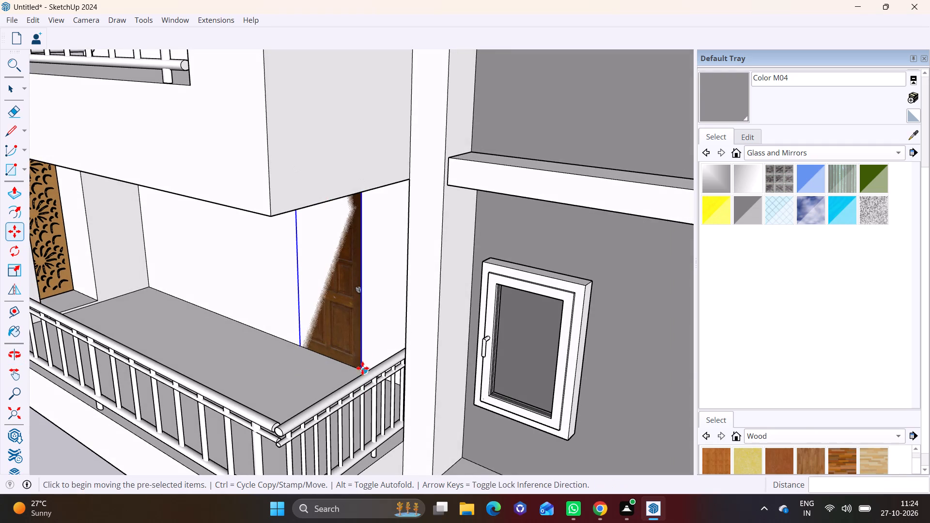
{"action": "left_click", "coordinate": [362, 368]}
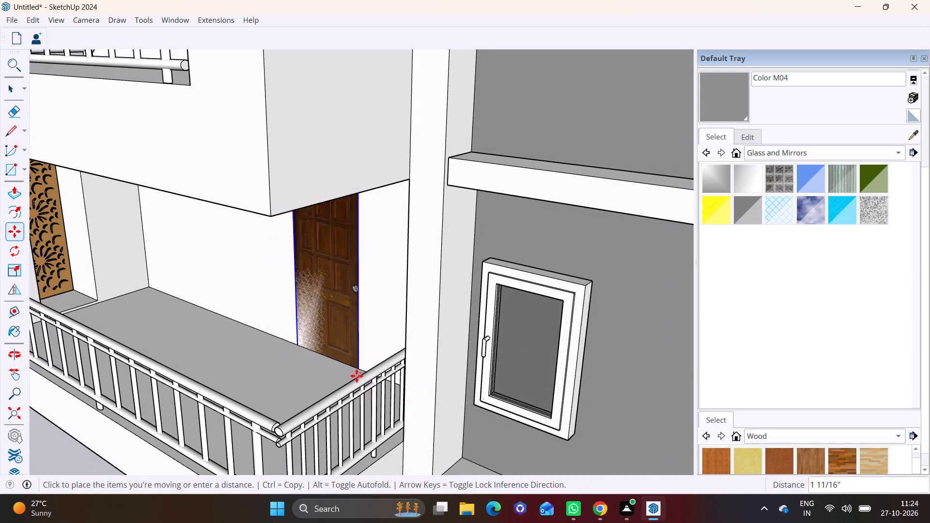
{"action": "left_click", "coordinate": [352, 377]}
{"action": "middle_click_drag", "start_coordinate": [309, 375], "coordinate": [683, 354]}
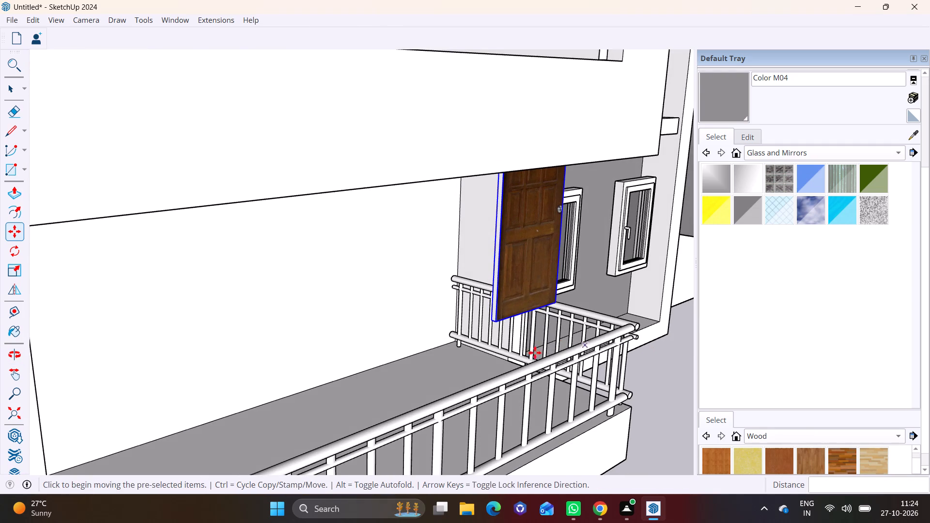
{"action": "left_click", "coordinate": [491, 325]}
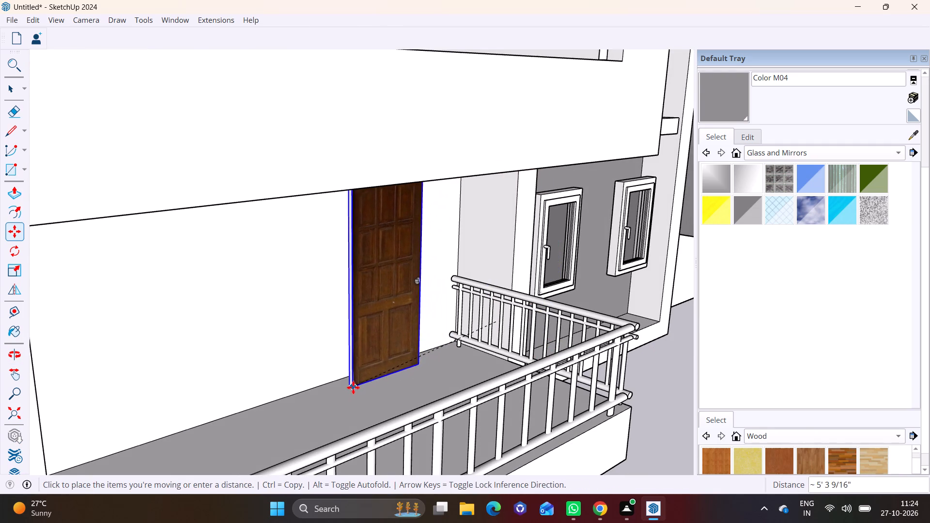
{"action": "left_click", "coordinate": [346, 384]}
Copy the first-storey door 10' 3 1/4" up onto the back wall of the second-storey balcony.
{"action": "middle_click_drag", "start_coordinate": [378, 374], "coordinate": [430, 327]}
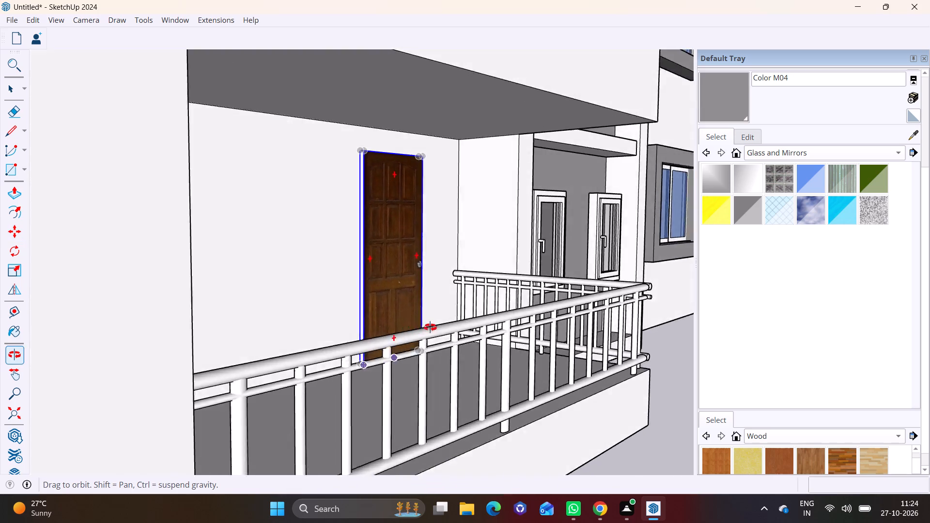
{"action": "middle_click_drag", "start_coordinate": [430, 327], "coordinate": [254, 338]}
{"action": "scroll", "coordinate": [351, 304], "scroll_direction": "down", "scroll_amount": 4}
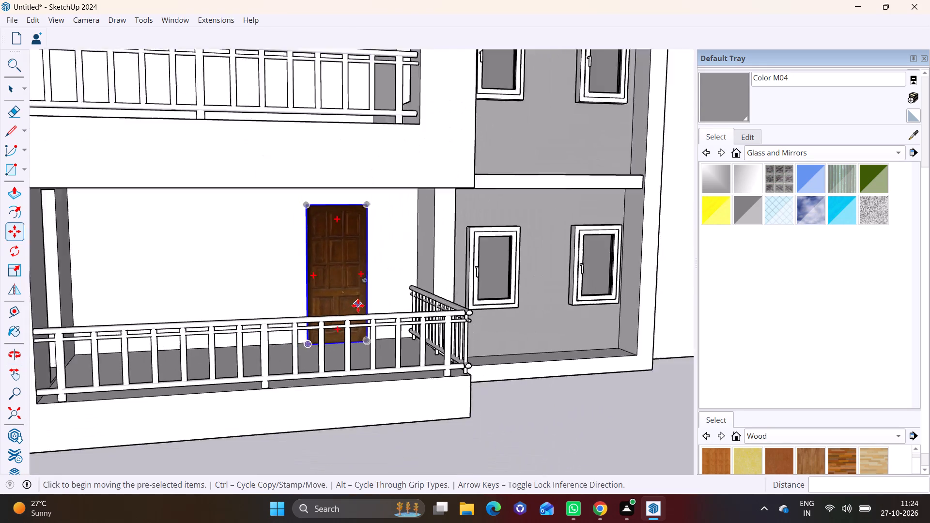
{"action": "scroll", "coordinate": [358, 306], "scroll_direction": "down", "scroll_amount": 2}
{"action": "middle_click_drag", "start_coordinate": [357, 321], "coordinate": [299, 319]}
{"action": "middle_click_drag", "start_coordinate": [322, 281], "coordinate": [306, 375]}
{"action": "middle_click_drag", "start_coordinate": [316, 363], "coordinate": [311, 337]}
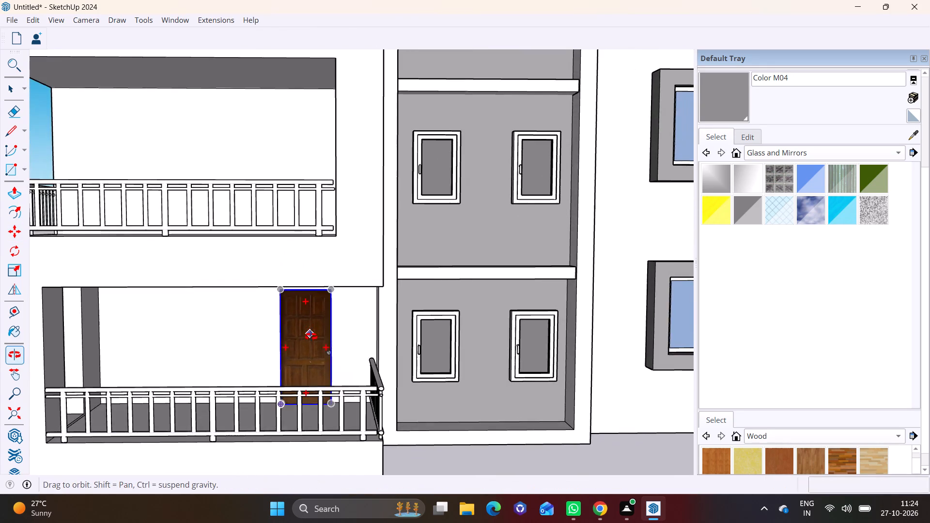
{"action": "middle_click_drag", "start_coordinate": [311, 337], "coordinate": [311, 326]}
{"action": "left_click", "coordinate": [334, 395]}
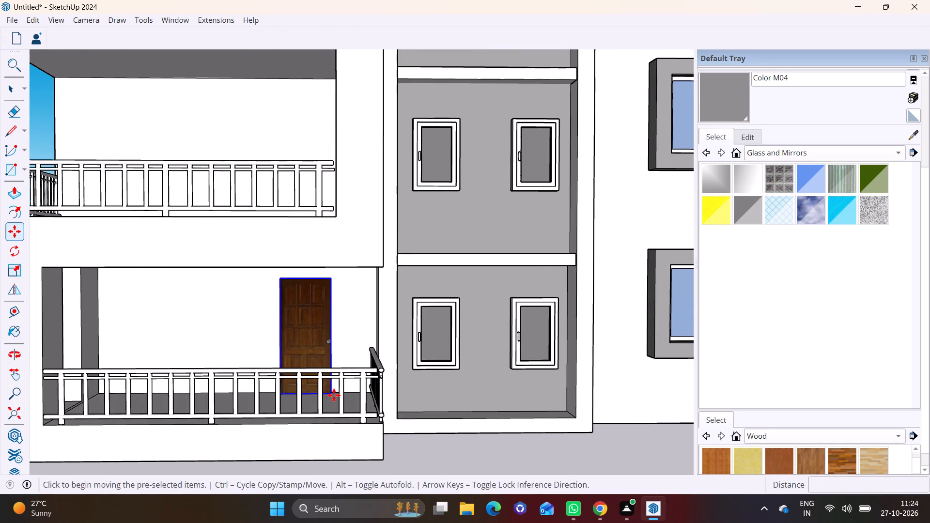
{"action": "middle_click_drag", "start_coordinate": [303, 210], "coordinate": [356, 341], "text": "shift"}
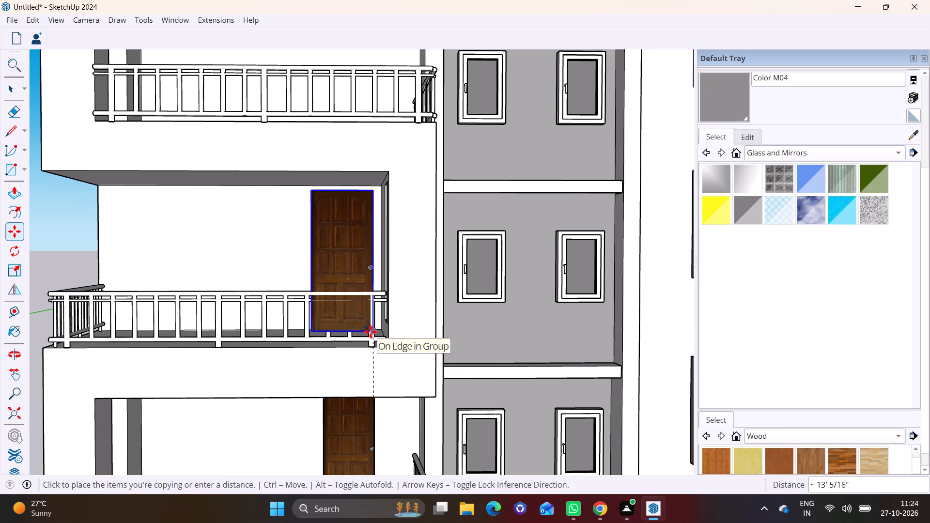
{"action": "middle_click_drag", "start_coordinate": [371, 334], "coordinate": [369, 372]}
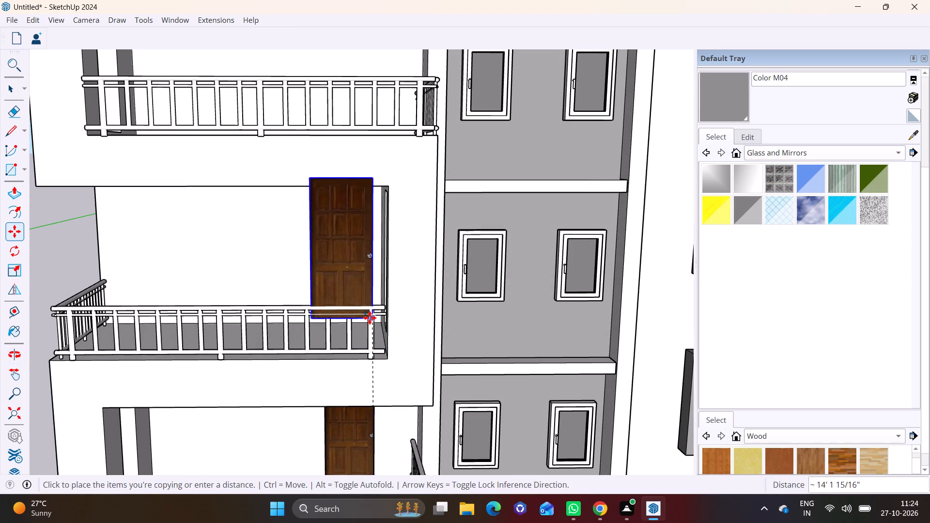
{"action": "left_click", "coordinate": [371, 323]}
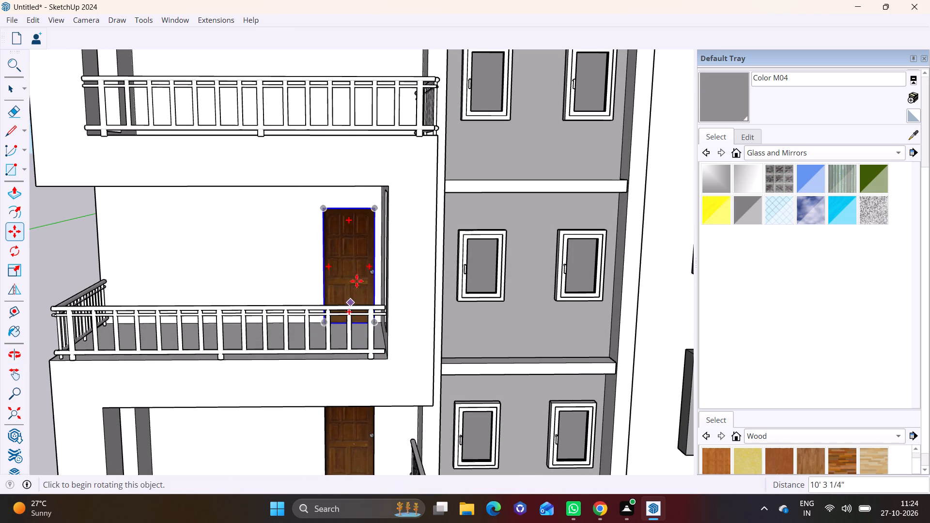
Copy the second-storey door up onto the back wall of the third-storey balcony.
{"action": "left_click", "coordinate": [378, 323]}
{"action": "middle_click_drag", "start_coordinate": [371, 217], "coordinate": [371, 336], "text": "shift"}
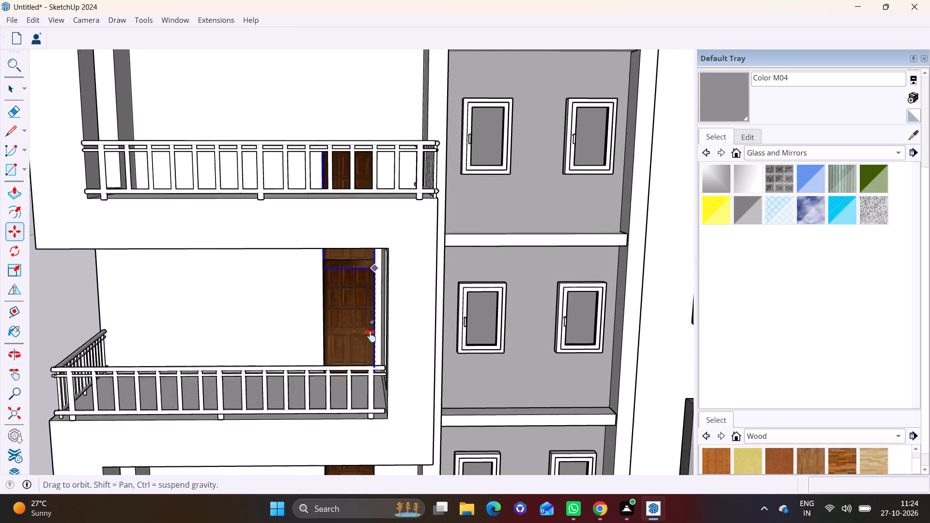
{"action": "middle_click_drag", "start_coordinate": [371, 336], "coordinate": [371, 439], "text": "shift"}
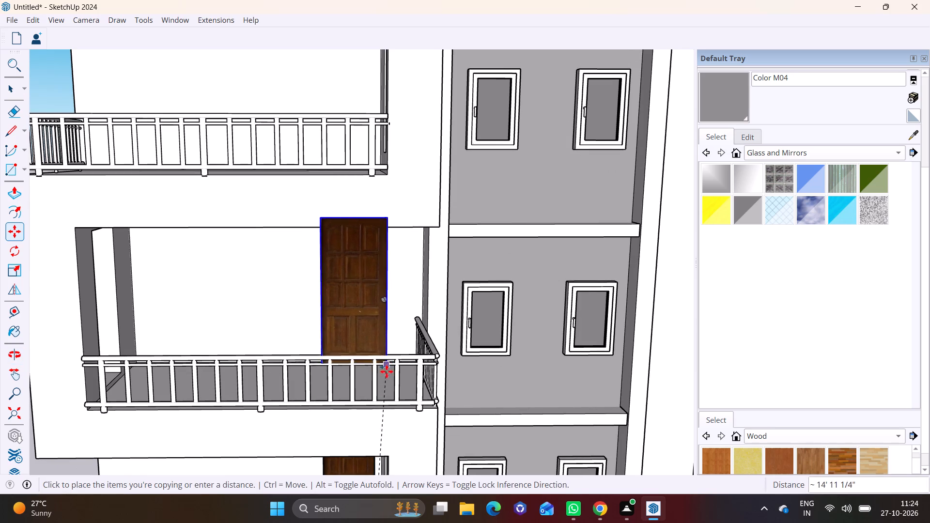
{"action": "middle_click_drag", "start_coordinate": [387, 381], "coordinate": [379, 337]}
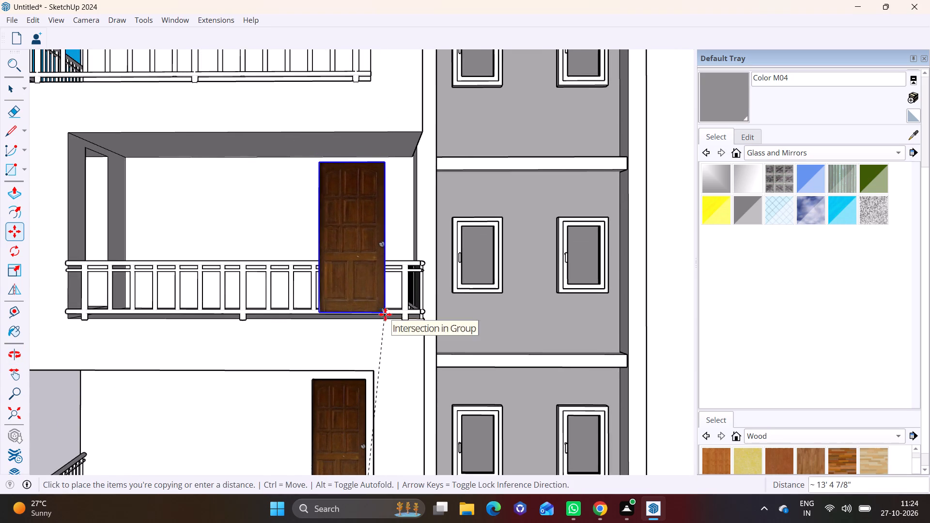
{"action": "middle_click_drag", "start_coordinate": [385, 315], "coordinate": [249, 389]}
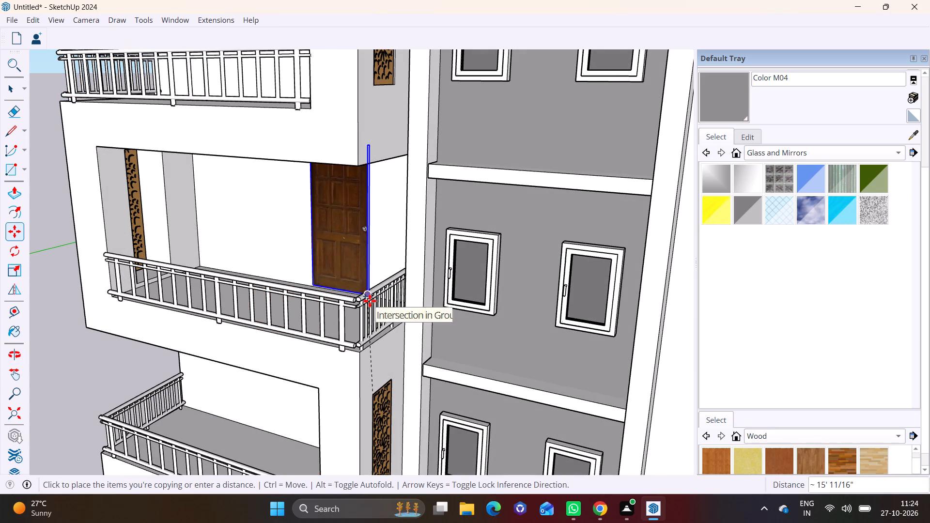
{"action": "left_click", "coordinate": [372, 307]}
Copy the third-storey door about 11' 5" up onto the back wall of the fourth-storey balcony.
{"action": "left_click", "coordinate": [337, 290]}
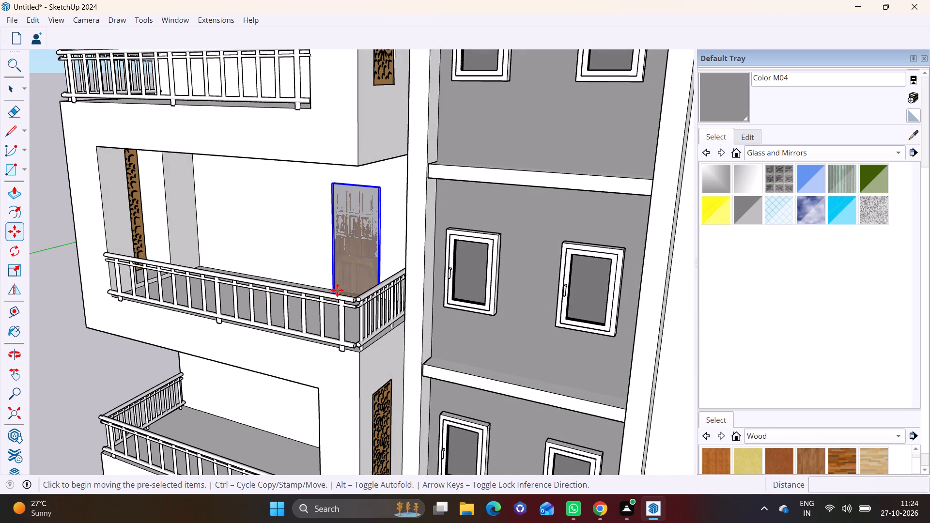
{"action": "scroll", "coordinate": [326, 217], "scroll_direction": "down", "scroll_amount": 6}
{"action": "middle_click_drag", "start_coordinate": [345, 165], "coordinate": [476, 445], "text": "shift"}
{"action": "middle_click_drag", "start_coordinate": [425, 438], "coordinate": [542, 416]}
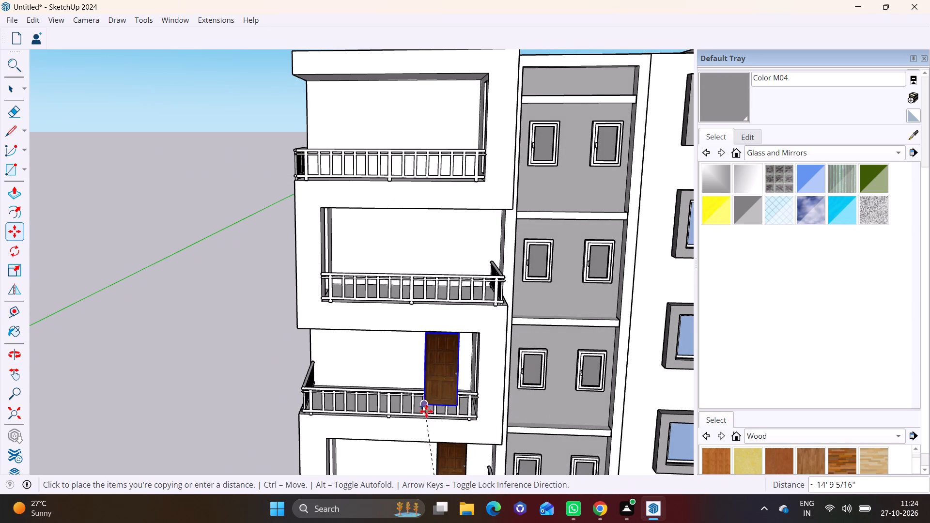
{"action": "middle_click_drag", "start_coordinate": [426, 412], "coordinate": [698, 406]}
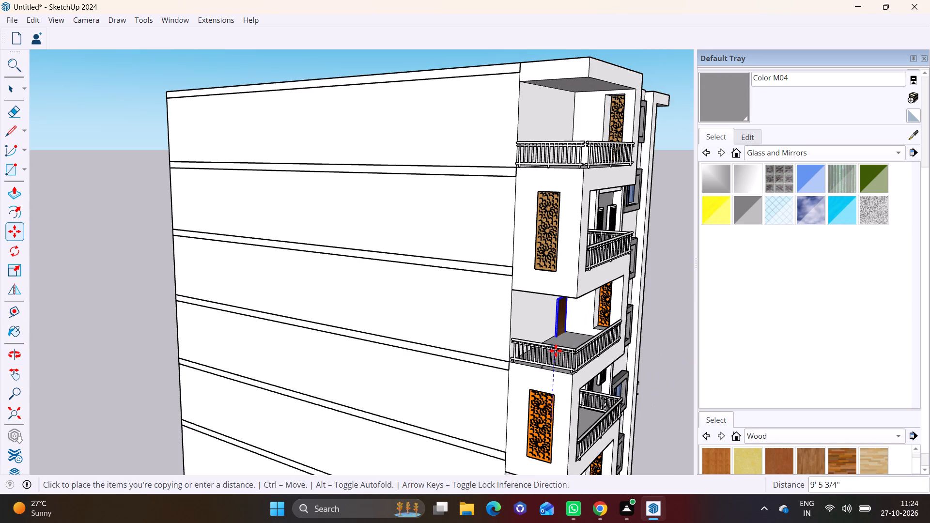
{"action": "left_click", "coordinate": [552, 337]}
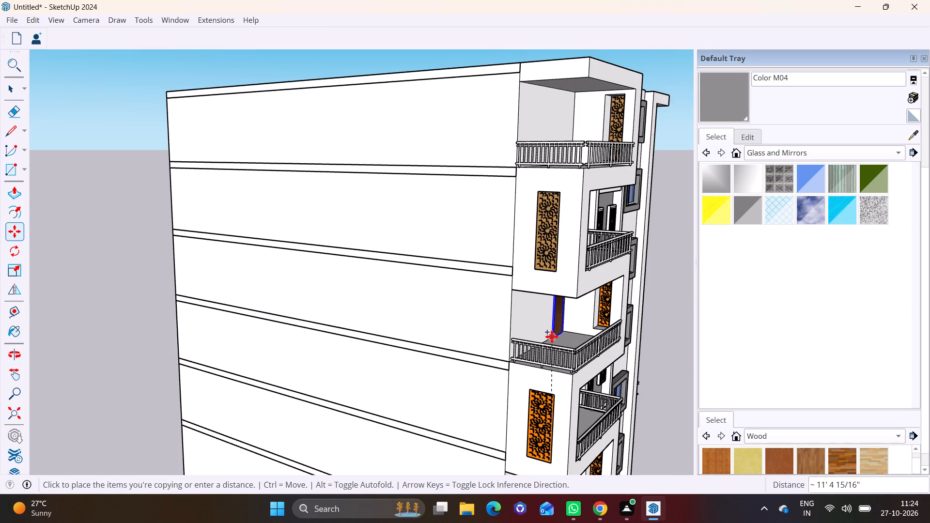
Copy the fourth-storey door up onto the back wall of the fifth-storey balcony.
{"action": "left_click", "coordinate": [555, 338]}
{"action": "middle_click_drag", "start_coordinate": [563, 257], "coordinate": [513, 384], "text": "shift"}
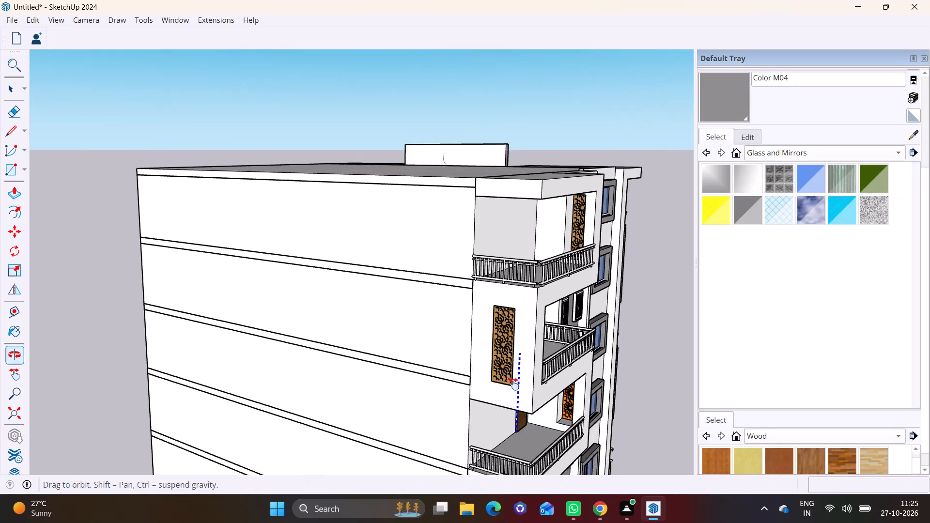
{"action": "middle_click_drag", "start_coordinate": [513, 384], "coordinate": [512, 395], "text": "shift"}
{"action": "middle_click_drag", "start_coordinate": [513, 396], "coordinate": [366, 376]}
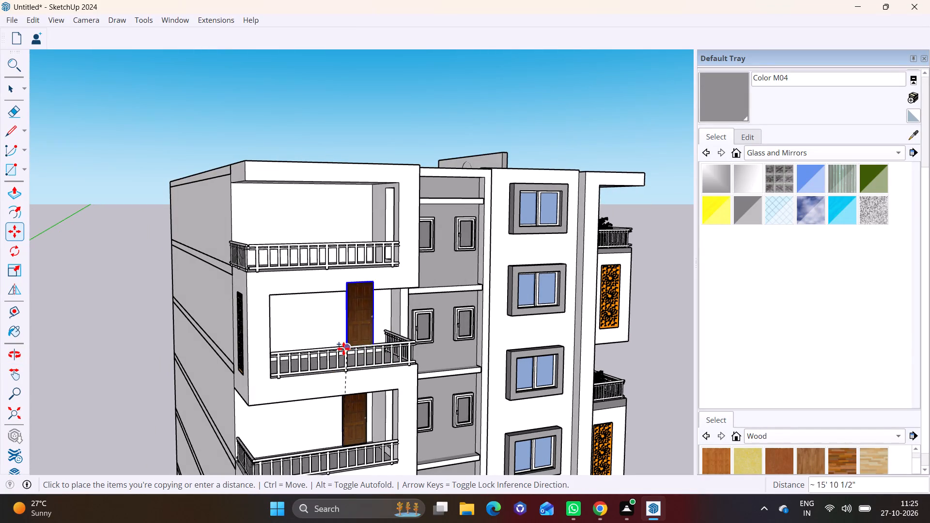
{"action": "left_click", "coordinate": [338, 357]}
Copy the fifth-storey door about 10' 6" up onto the top-storey balcony's back wall, and clear the selection.
{"action": "left_click", "coordinate": [338, 298]}
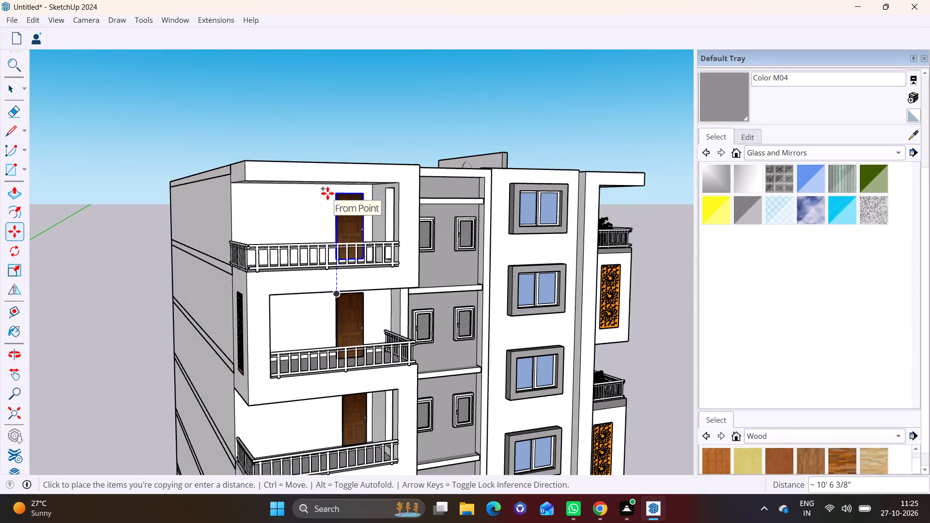
{"action": "left_click", "coordinate": [327, 193]}
{"action": "key", "text": "space"}
{"action": "left_click", "coordinate": [139, 280]}
{"action": "scroll", "coordinate": [352, 353], "scroll_direction": "up", "scroll_amount": 1}
{"action": "middle_click_drag", "start_coordinate": [352, 353], "coordinate": [157, 396]}
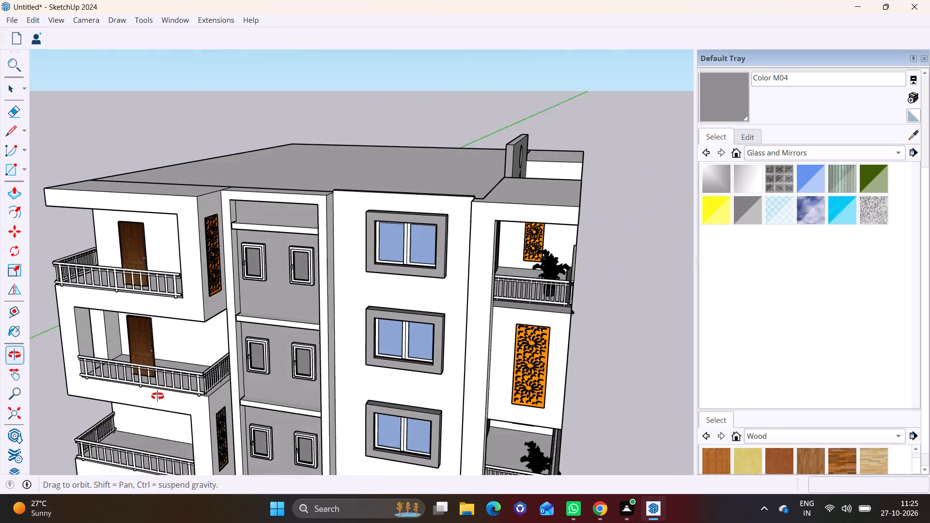
Move the fifth-storey and top-storey rear balcony doors about 5' 5" back against the balconies' back wall.
{"action": "middle_click_drag", "start_coordinate": [157, 396], "coordinate": [156, 395]}
{"action": "middle_click_drag", "start_coordinate": [205, 385], "coordinate": [415, 334]}
{"action": "middle_click_drag", "start_coordinate": [359, 314], "coordinate": [697, 331]}
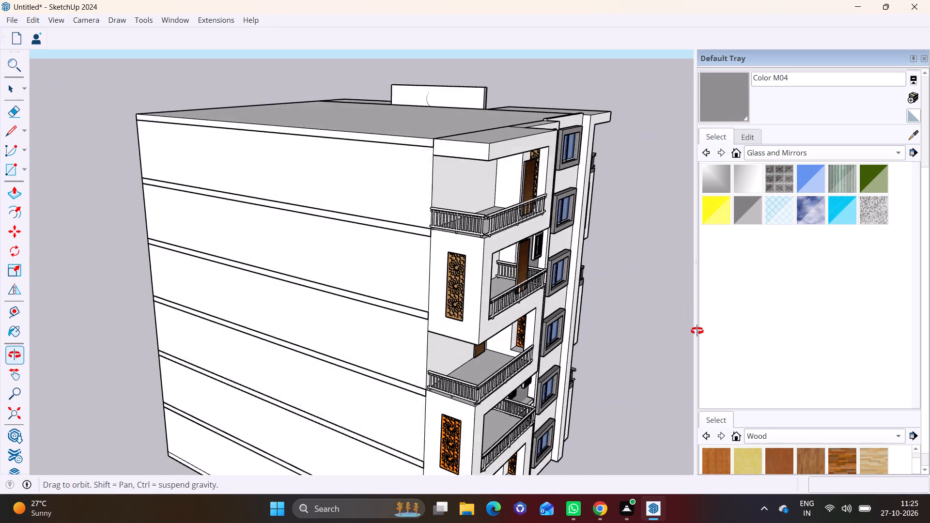
{"action": "middle_click_drag", "start_coordinate": [697, 331], "coordinate": [697, 330]}
{"action": "scroll", "coordinate": [553, 311], "scroll_direction": "up", "scroll_amount": 6}
{"action": "middle_click_drag", "start_coordinate": [502, 286], "coordinate": [511, 412], "text": "shift"}
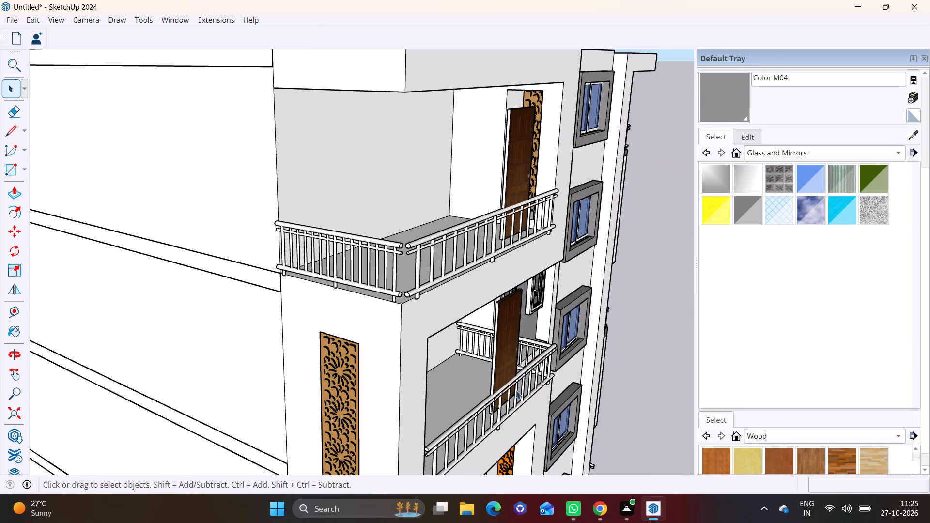
{"action": "left_click", "coordinate": [508, 360]}
{"action": "left_click", "coordinate": [513, 176], "text": "ctrl"}
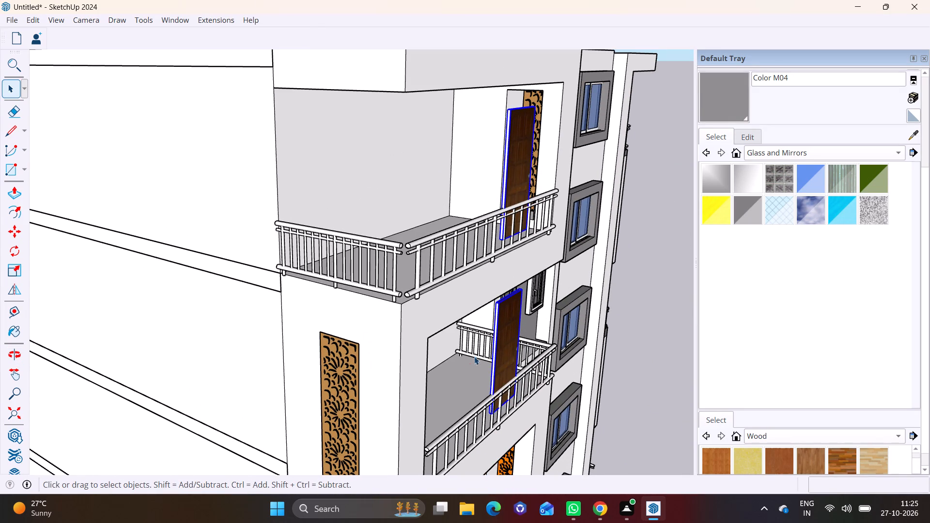
{"action": "key", "text": "m"}
{"action": "key", "text": "space"}
{"action": "key", "text": "m"}
{"action": "middle_click_drag", "start_coordinate": [493, 381], "coordinate": [470, 366]}
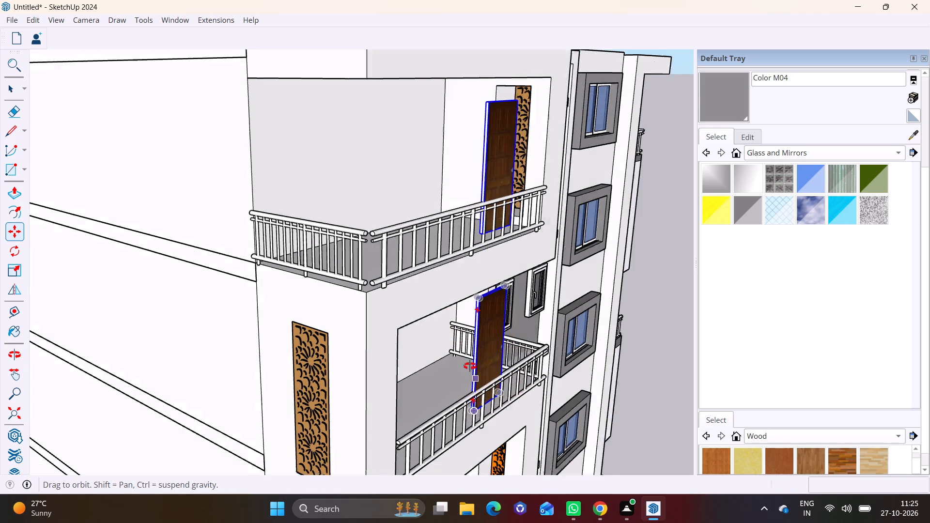
{"action": "middle_click_drag", "start_coordinate": [470, 366], "coordinate": [470, 340]}
{"action": "middle_click_drag", "start_coordinate": [458, 233], "coordinate": [453, 428], "text": "shift"}
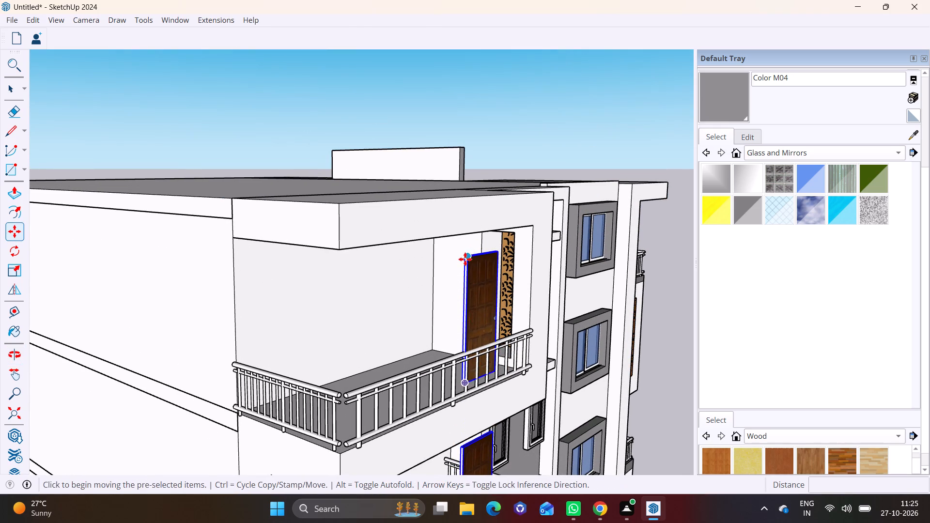
{"action": "left_click", "coordinate": [465, 258]}
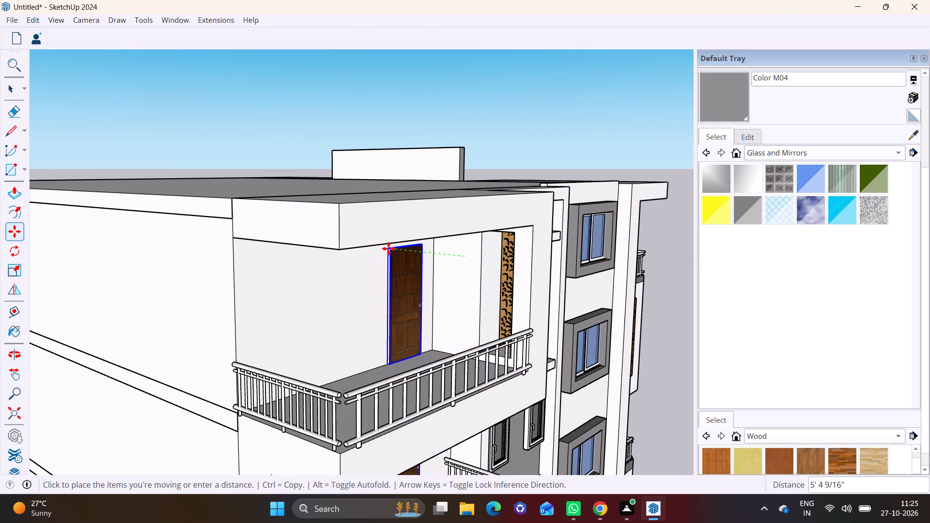
{"action": "left_click", "coordinate": [388, 248]}
{"action": "key", "text": "space"}
{"action": "left_click", "coordinate": [319, 303]}
Move the fifth-storey and top-storey doors together about 4' 3" sideways, toward the strip of small windows.
{"action": "scroll", "coordinate": [325, 306], "scroll_direction": "down", "scroll_amount": 7}
{"action": "middle_click_drag", "start_coordinate": [454, 396], "coordinate": [394, 388]}
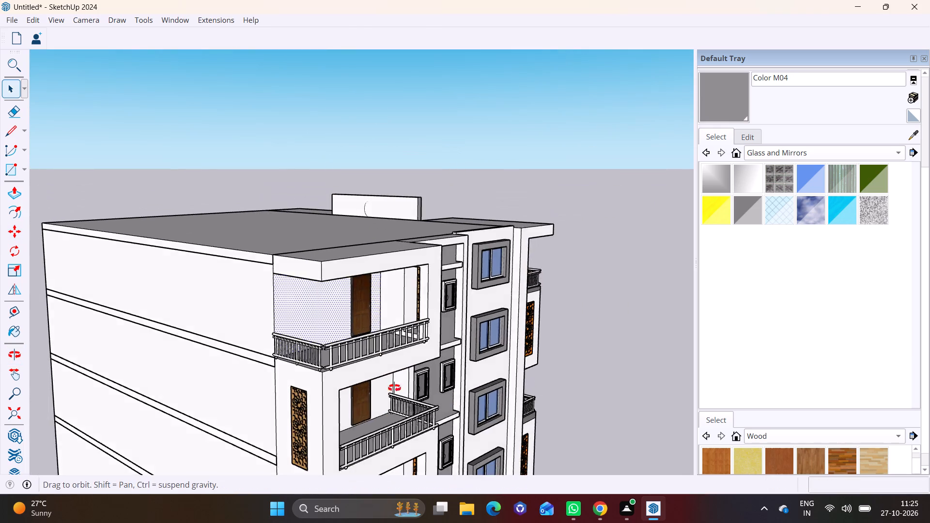
{"action": "middle_click_drag", "start_coordinate": [394, 388], "coordinate": [247, 370]}
{"action": "scroll", "coordinate": [241, 366], "scroll_direction": "down", "scroll_amount": 2}
{"action": "middle_click_drag", "start_coordinate": [279, 368], "coordinate": [528, 346], "text": "shift"}
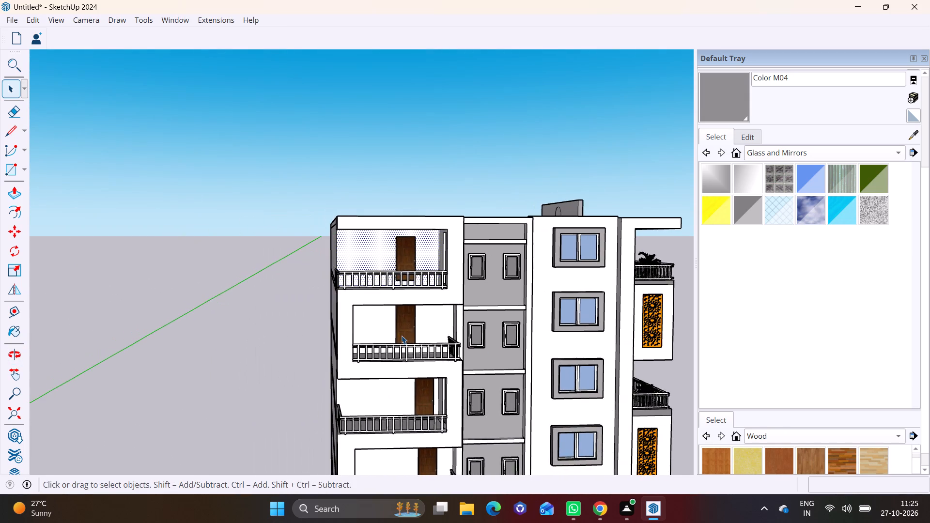
{"action": "scroll", "coordinate": [402, 336], "scroll_direction": "up", "scroll_amount": 3}
{"action": "left_click", "coordinate": [426, 418]}
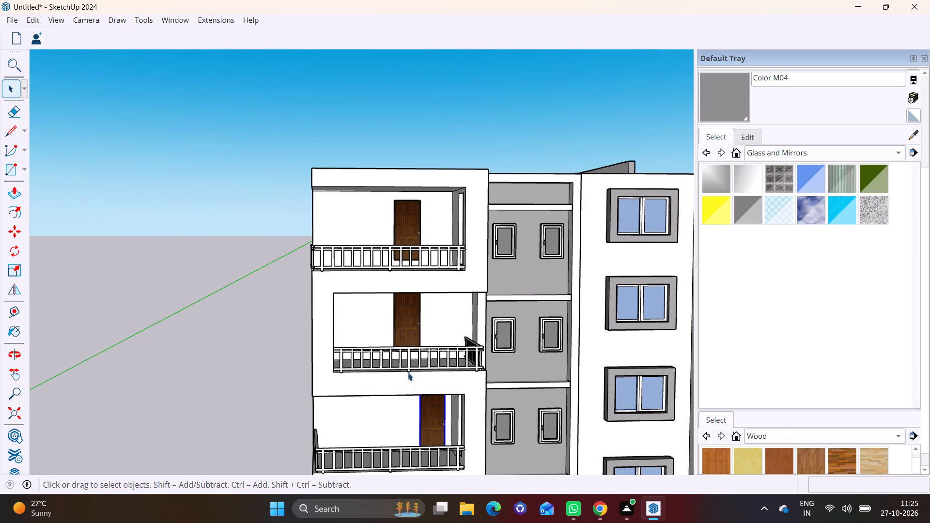
{"action": "left_click", "coordinate": [411, 329]}
{"action": "left_click", "coordinate": [413, 235], "text": "ctrl"}
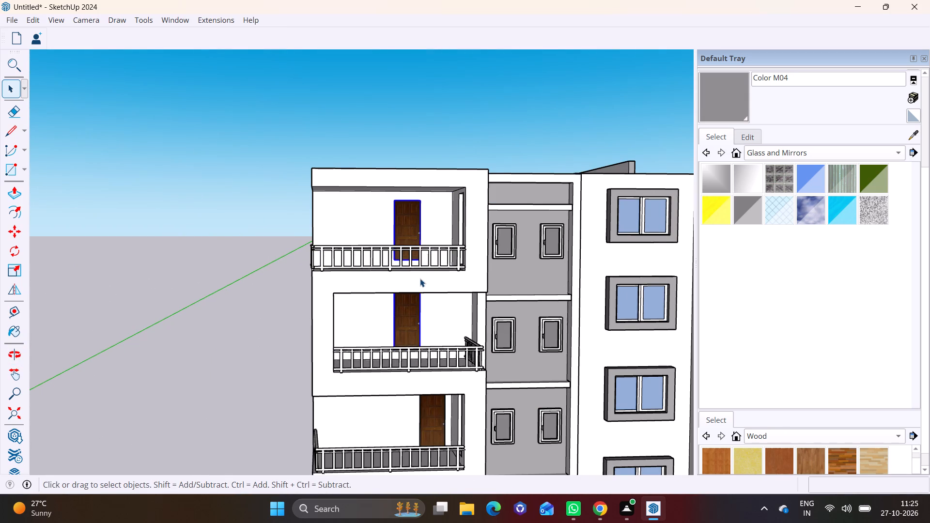
{"action": "key", "text": "m"}
{"action": "left_click", "coordinate": [429, 324]}
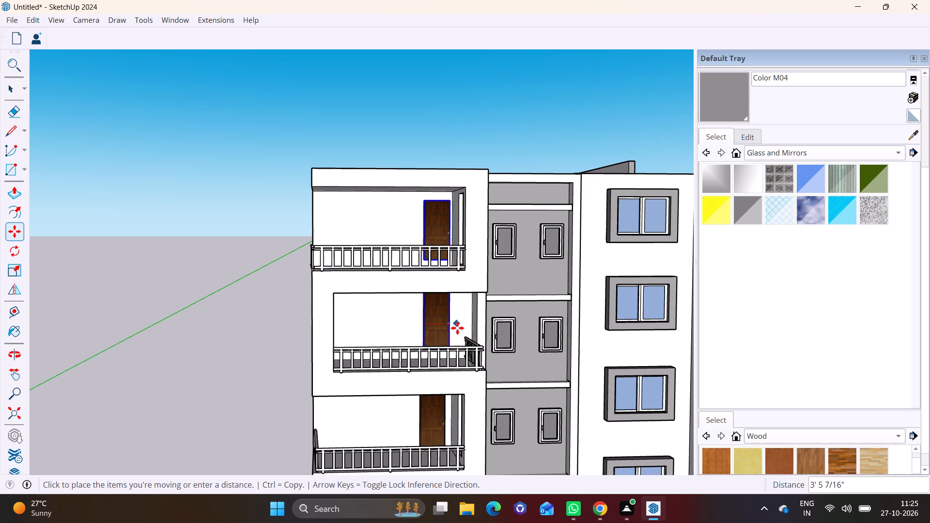
{"action": "left_click", "coordinate": [463, 332]}
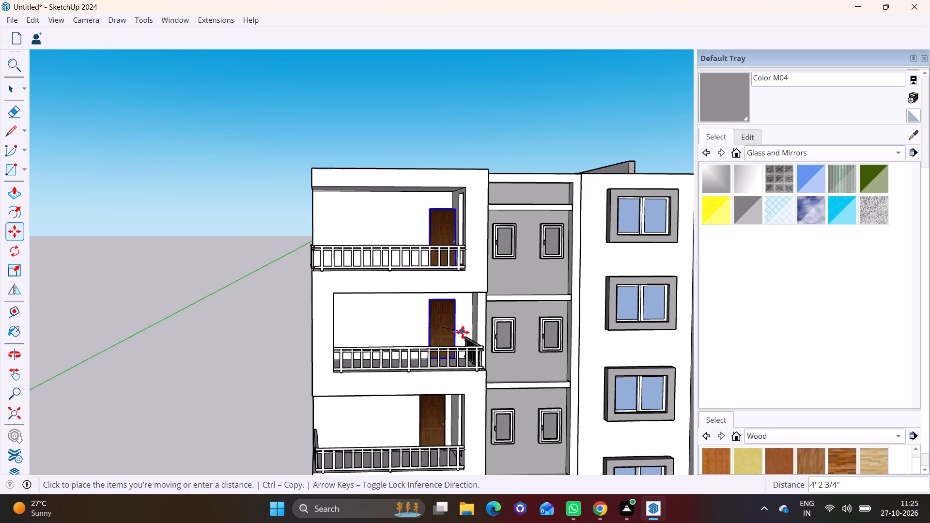
{"action": "key", "text": "space"}
Move the top-storey door about 2' 4" away from the balcony's side wall, and clear the selection.
{"action": "left_click", "coordinate": [436, 221]}
{"action": "middle_click", "coordinate": [524, 298]}
{"action": "middle_click_drag", "start_coordinate": [453, 297], "coordinate": [477, 306]}
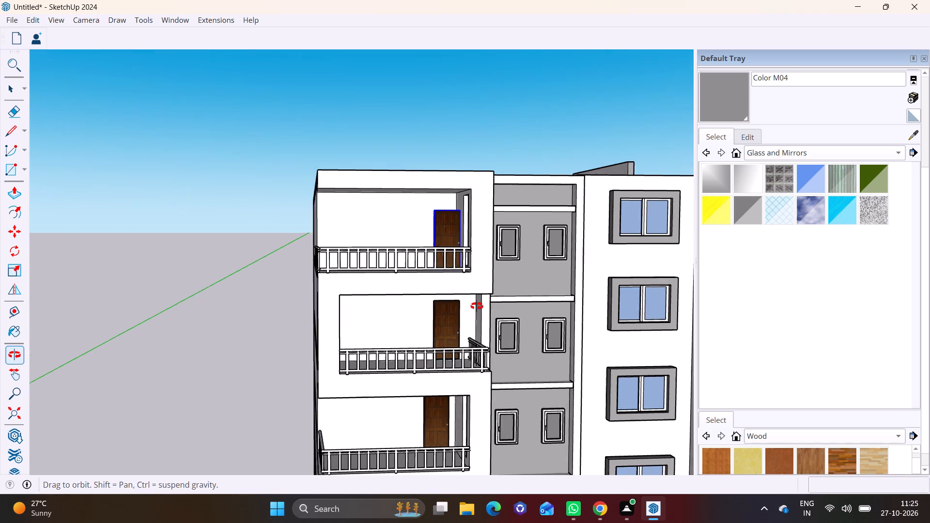
{"action": "middle_click_drag", "start_coordinate": [477, 306], "coordinate": [541, 316]}
{"action": "scroll", "coordinate": [519, 253], "scroll_direction": "up", "scroll_amount": 7}
{"action": "left_click", "coordinate": [519, 253]}
{"action": "left_click", "coordinate": [515, 254]}
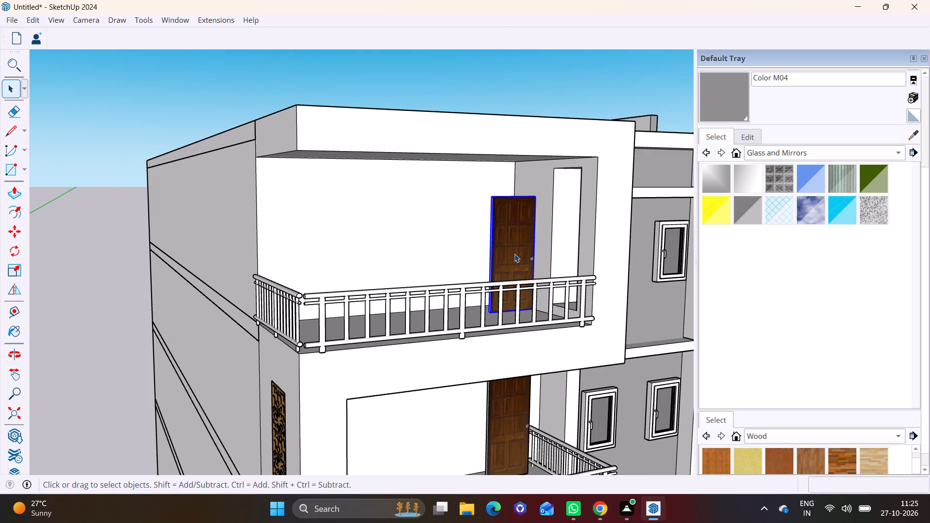
{"action": "key", "text": "m"}
{"action": "left_click", "coordinate": [492, 302]}
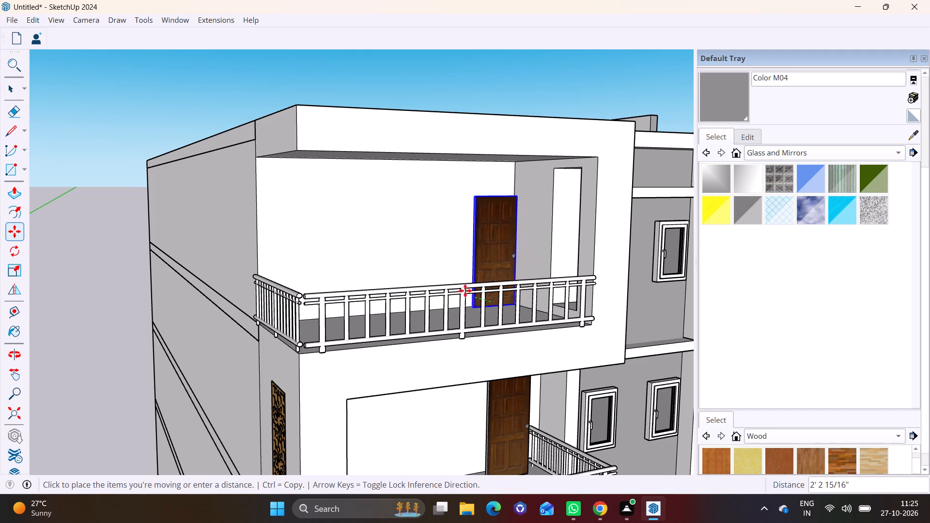
{"action": "left_click", "coordinate": [457, 299]}
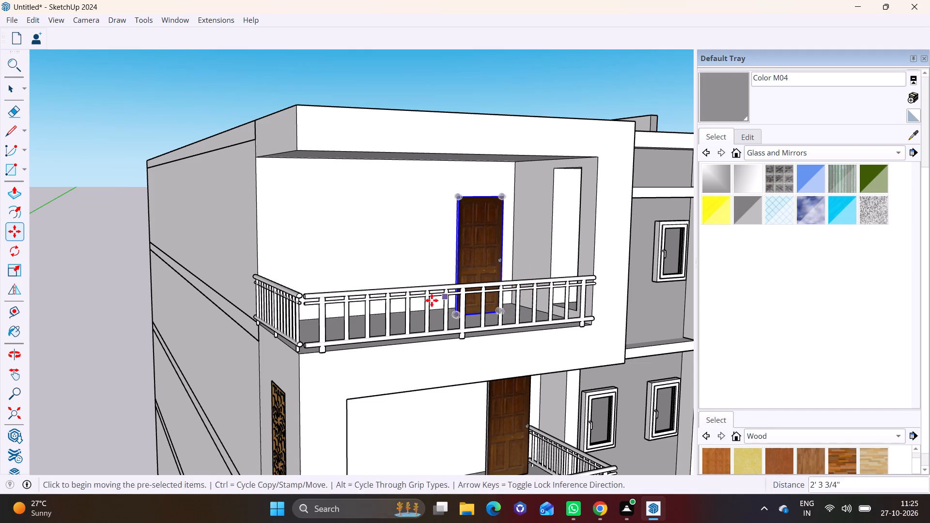
{"action": "key", "text": "space"}
{"action": "left_click", "coordinate": [219, 304]}
Move the top-storey door about 2' 1" back onto the balcony's back wall, and clear the selection.
{"action": "scroll", "coordinate": [427, 306], "scroll_direction": "down", "scroll_amount": 3}
{"action": "middle_click_drag", "start_coordinate": [506, 313], "coordinate": [353, 345]}
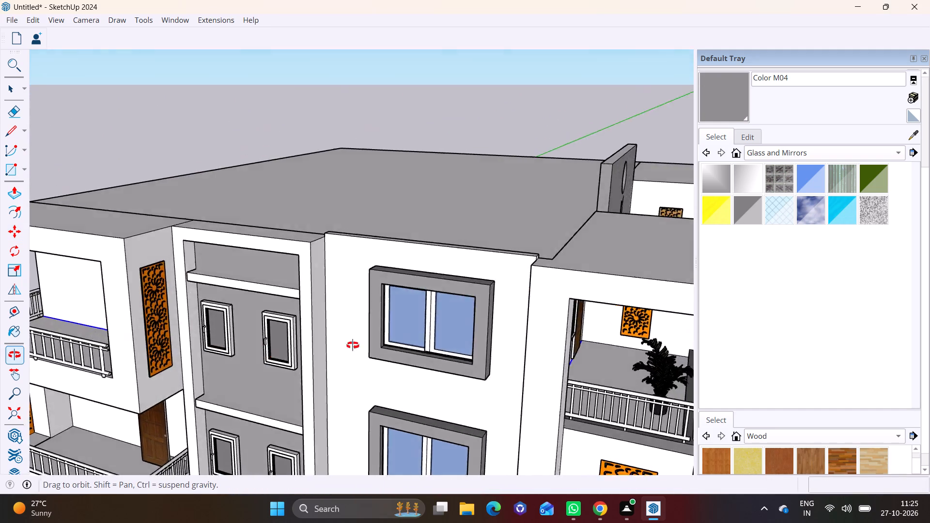
{"action": "middle_click_drag", "start_coordinate": [353, 345], "coordinate": [656, 338]}
{"action": "scroll", "coordinate": [645, 289], "scroll_direction": "up", "scroll_amount": 6}
{"action": "middle_click_drag", "start_coordinate": [647, 309], "coordinate": [673, 305]}
{"action": "left_click", "coordinate": [662, 293]}
{"action": "left_click", "coordinate": [658, 294]}
{"action": "scroll", "coordinate": [656, 295], "scroll_direction": "up", "scroll_amount": 7}
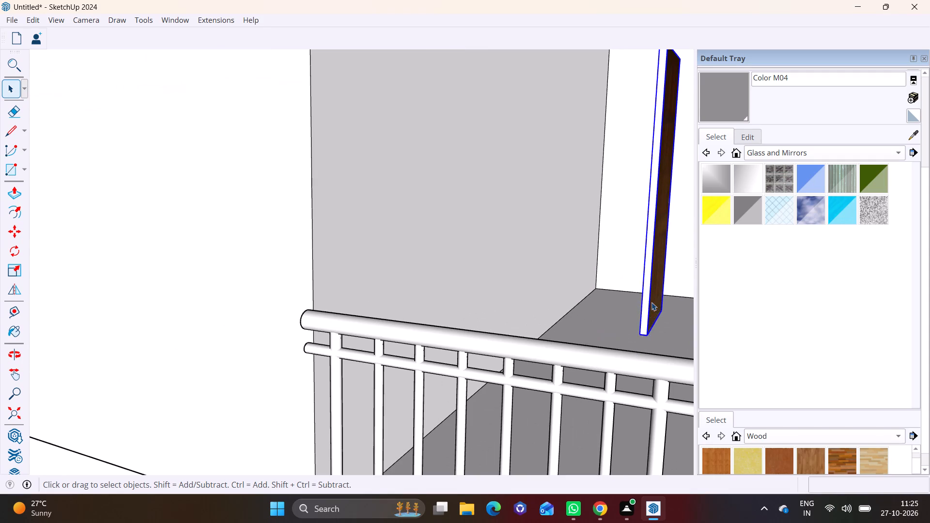
{"action": "key", "text": "m"}
{"action": "left_click", "coordinate": [643, 333]}
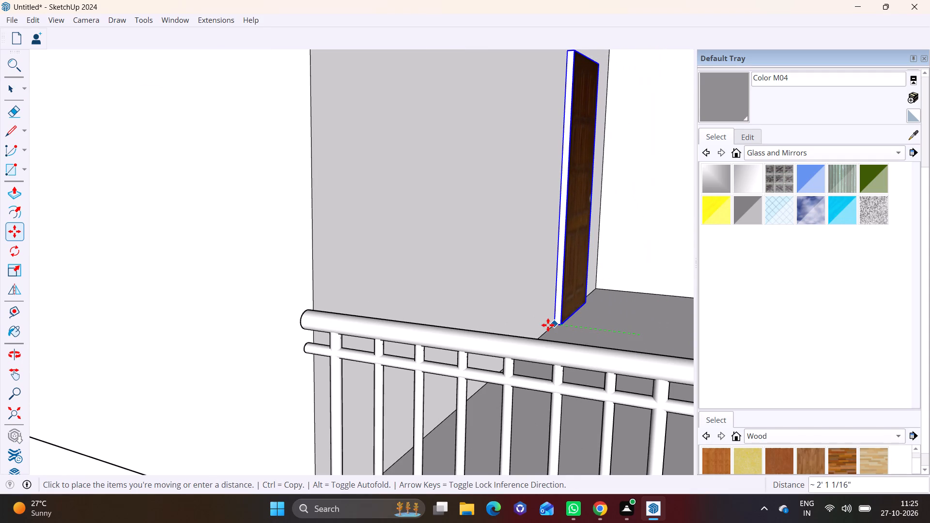
{"action": "left_click", "coordinate": [548, 325]}
{"action": "key", "text": "space"}
{"action": "left_click", "coordinate": [624, 328]}
Inspect the door positions on the rear balconies storey by storey, and compare them with the front balconies.
{"action": "scroll", "coordinate": [624, 328], "scroll_direction": "down", "scroll_amount": 8}
{"action": "middle_click_drag", "start_coordinate": [609, 370], "coordinate": [545, 133], "text": "shift"}
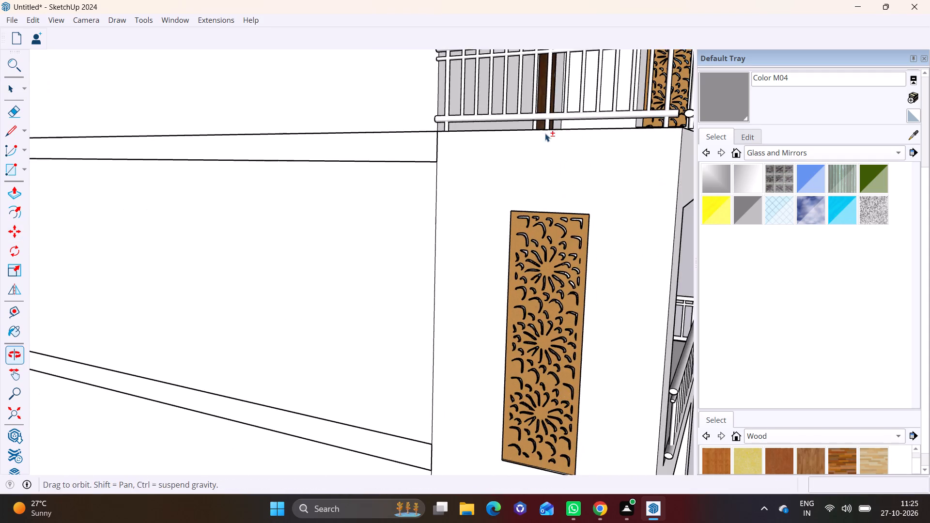
{"action": "middle_click_drag", "start_coordinate": [563, 269], "coordinate": [570, 200]}
{"action": "middle_click_drag", "start_coordinate": [591, 305], "coordinate": [554, 131], "text": "shift"}
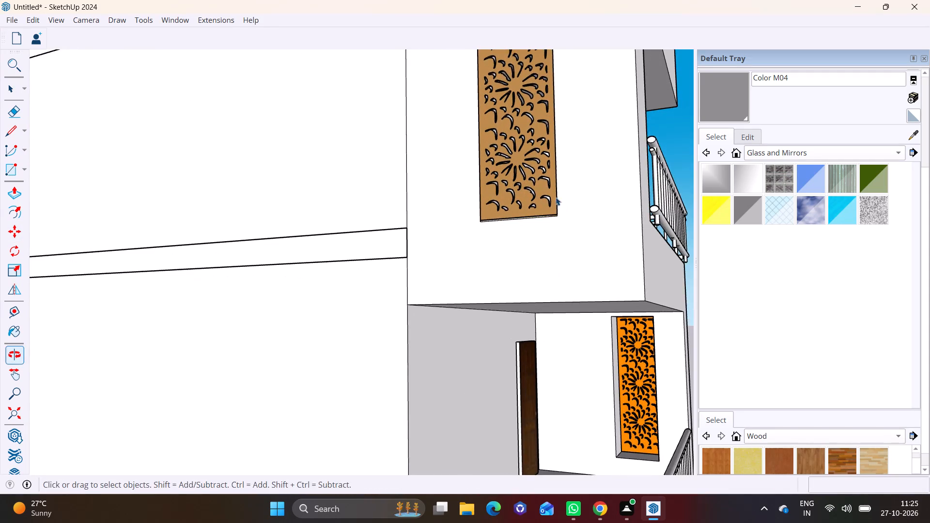
{"action": "middle_click_drag", "start_coordinate": [573, 298], "coordinate": [572, 163]}
{"action": "middle_click_drag", "start_coordinate": [573, 385], "coordinate": [566, 184], "text": "shift"}
{"action": "middle_click_drag", "start_coordinate": [572, 375], "coordinate": [418, 417]}
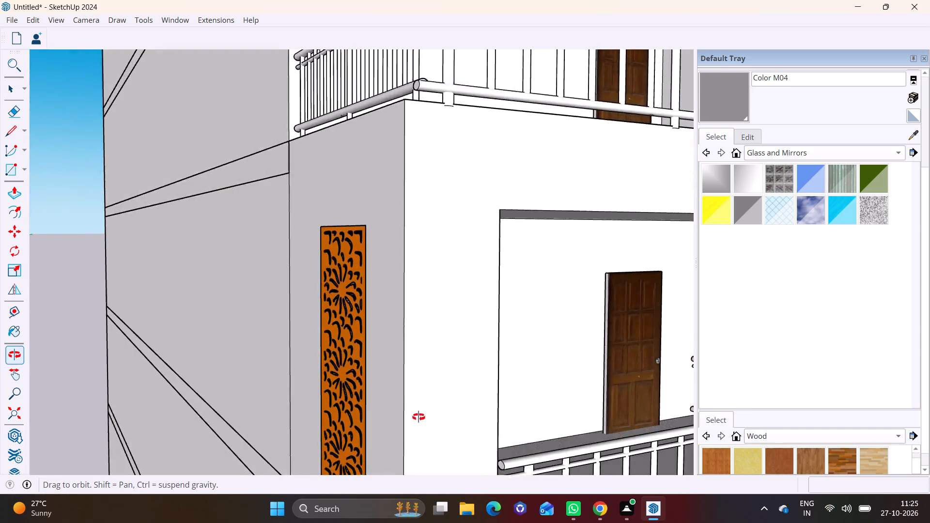
{"action": "middle_click_drag", "start_coordinate": [418, 417], "coordinate": [503, 456]}
{"action": "scroll", "coordinate": [533, 461], "scroll_direction": "down", "scroll_amount": 1}
{"action": "middle_click_drag", "start_coordinate": [529, 453], "coordinate": [500, 160], "text": "shift"}
{"action": "middle_click_drag", "start_coordinate": [587, 463], "coordinate": [587, 392]}
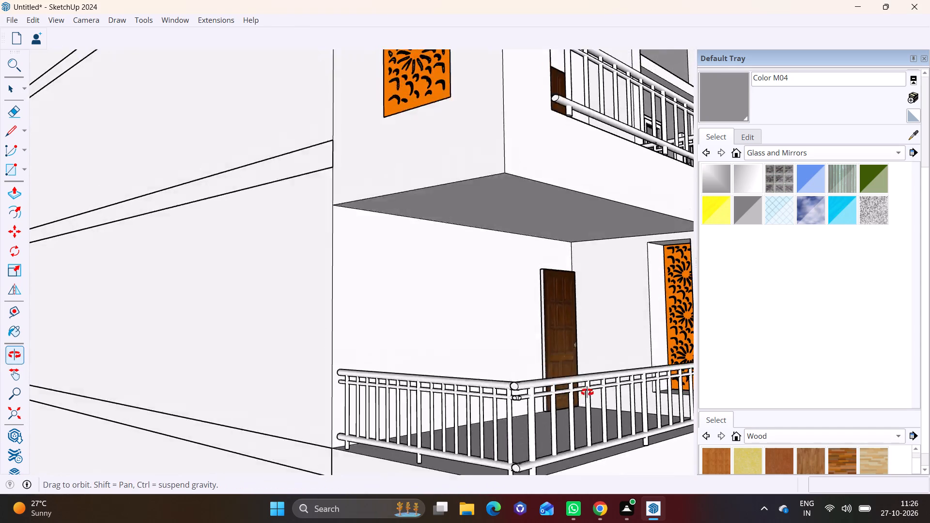
{"action": "middle_click_drag", "start_coordinate": [587, 392], "coordinate": [587, 401]}
{"action": "middle_click_drag", "start_coordinate": [591, 443], "coordinate": [524, 201], "text": "shift"}
{"action": "middle_click_drag", "start_coordinate": [583, 402], "coordinate": [561, 305]}
{"action": "scroll", "coordinate": [580, 402], "scroll_direction": "down", "scroll_amount": 7}
{"action": "middle_click_drag", "start_coordinate": [588, 348], "coordinate": [425, 386]}
{"action": "scroll", "coordinate": [424, 389], "scroll_direction": "down", "scroll_amount": 7}
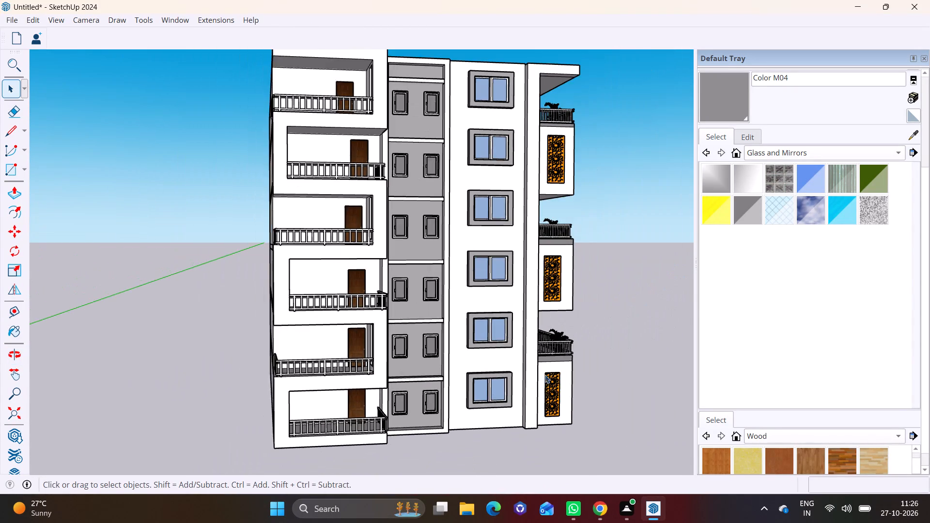
{"action": "middle_click_drag", "start_coordinate": [552, 371], "coordinate": [333, 375]}
{"action": "middle_click_drag", "start_coordinate": [470, 349], "coordinate": [326, 365]}
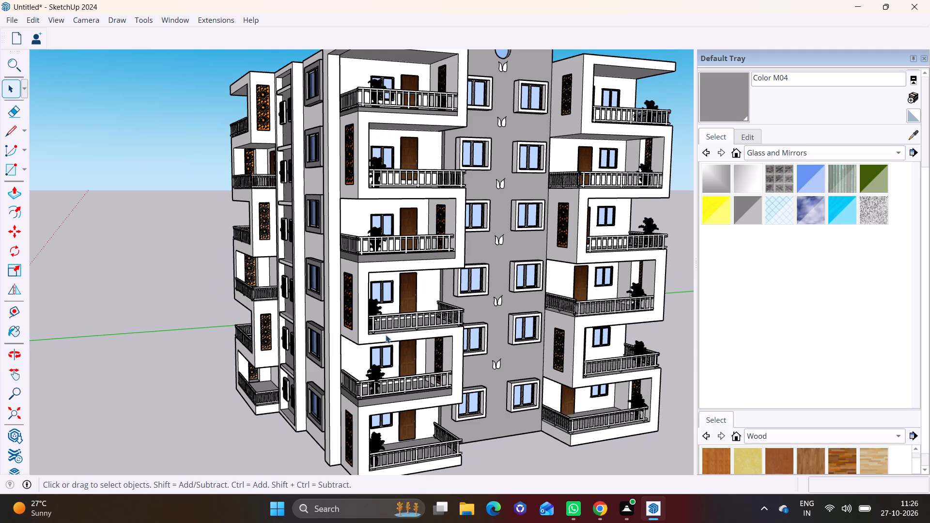
Copy the second-storey front balcony's blue window about 60' 5" straight up, above the roof.
{"action": "left_click", "coordinate": [393, 355]}
{"action": "key", "text": "comma"}
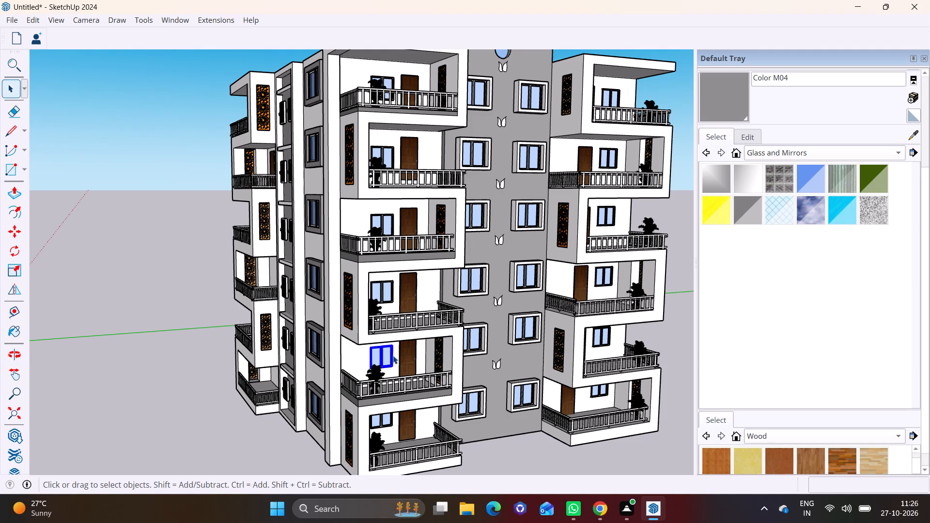
{"action": "key", "text": "m"}
{"action": "left_click", "coordinate": [394, 367]}
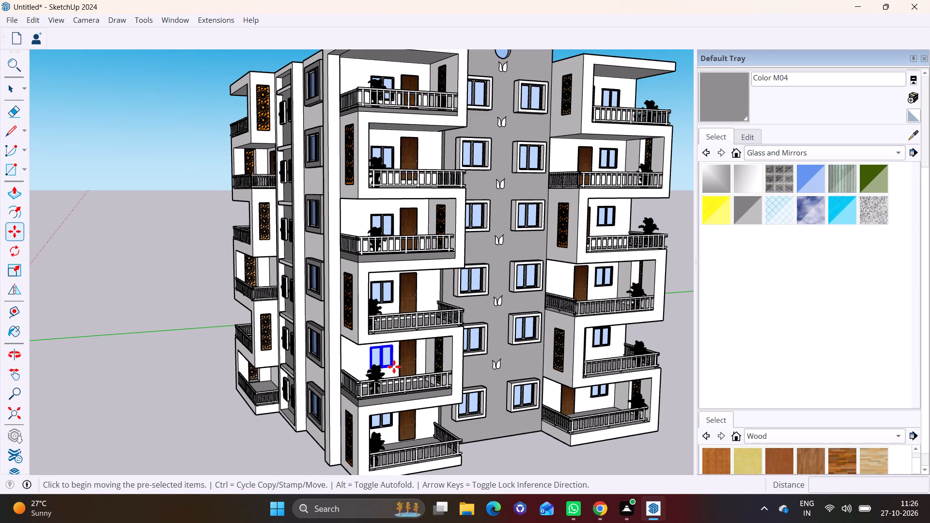
{"action": "middle_click_drag", "start_coordinate": [419, 171], "coordinate": [397, 485], "text": "shift"}
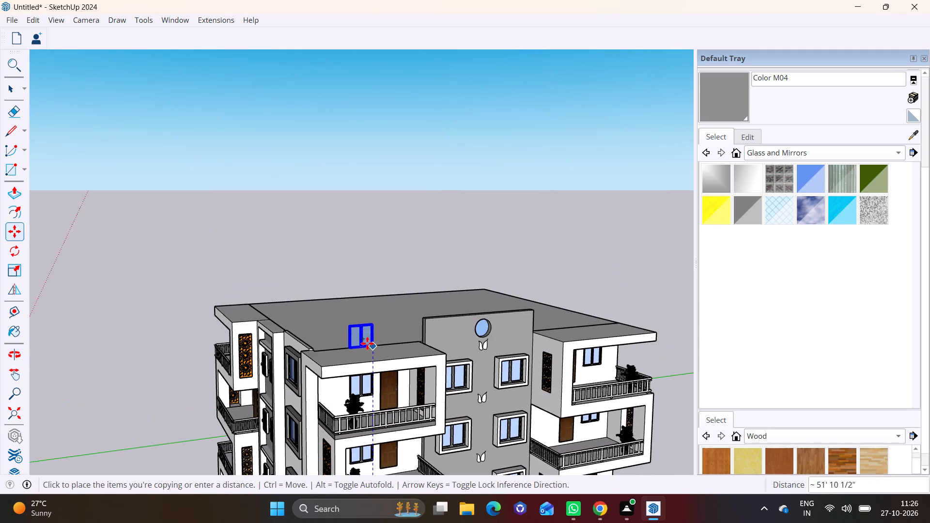
{"action": "middle_click_drag", "start_coordinate": [352, 377], "coordinate": [335, 452]}
{"action": "left_click", "coordinate": [361, 318]}
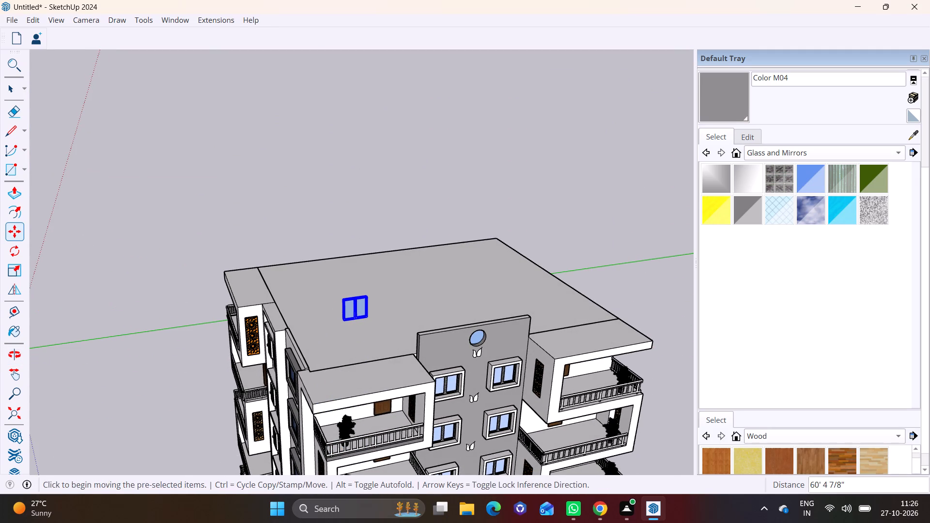
Rotate the copied window 90 degrees horizontally about a point on the roof.
{"action": "left_click", "coordinate": [12, 249]}
{"action": "left_click", "coordinate": [405, 295]}
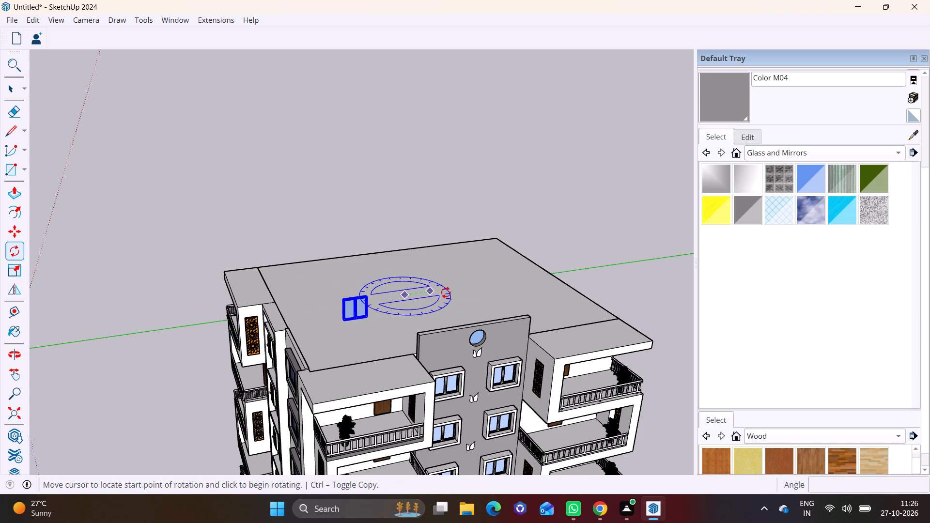
{"action": "left_click", "coordinate": [473, 284]}
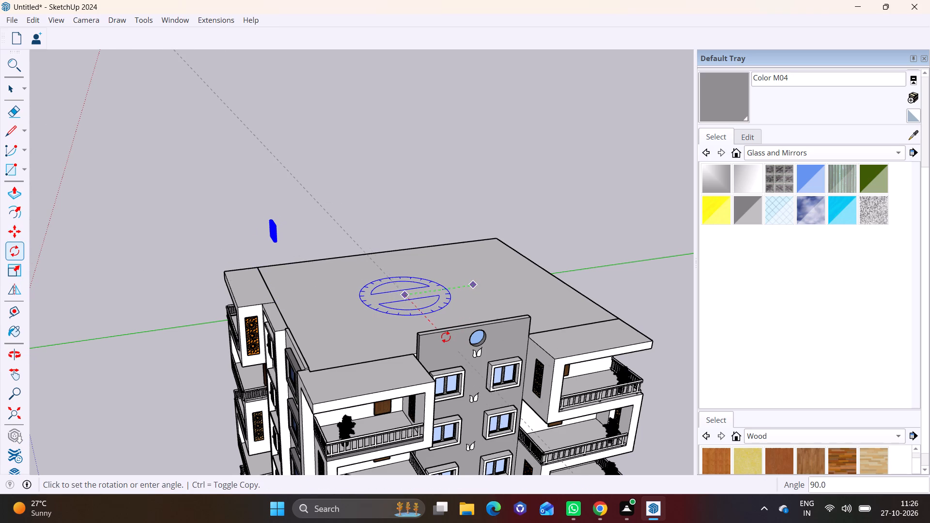
{"action": "left_click", "coordinate": [443, 340]}
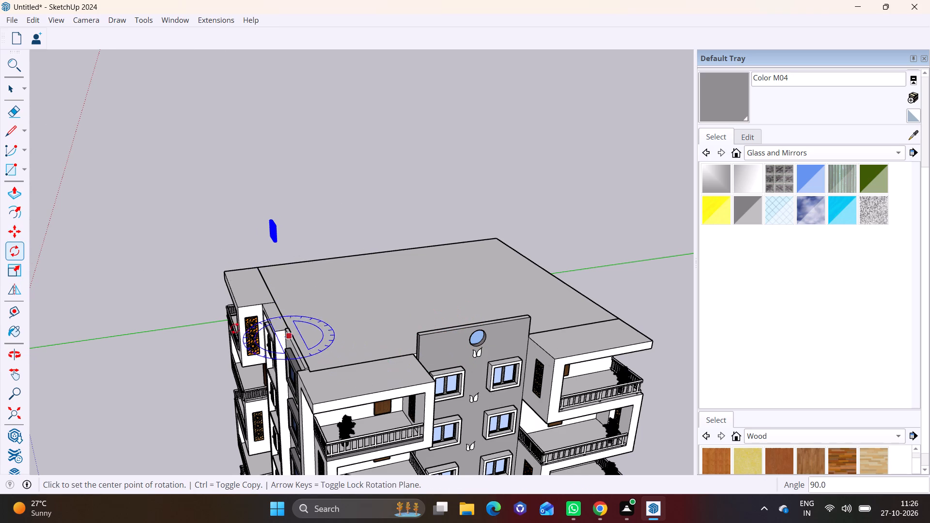
Move the rotated blue window about 17' 9" down from above the roof onto the top-storey rear balcony's back wall, and clear the selection.
{"action": "key", "text": "m"}
{"action": "left_click", "coordinate": [280, 243]}
{"action": "middle_click_drag", "start_coordinate": [193, 396], "coordinate": [377, 398]}
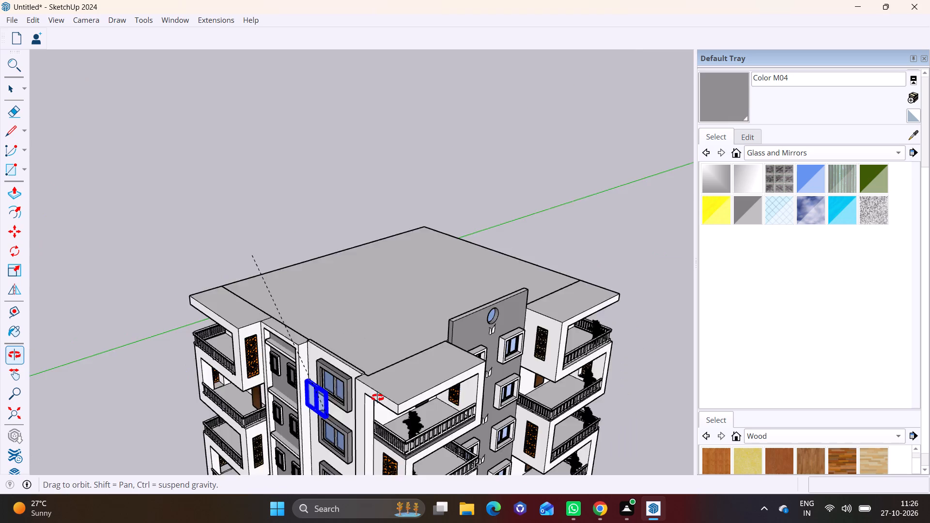
{"action": "middle_click_drag", "start_coordinate": [377, 398], "coordinate": [539, 347]}
{"action": "scroll", "coordinate": [235, 413], "scroll_direction": "up", "scroll_amount": 9}
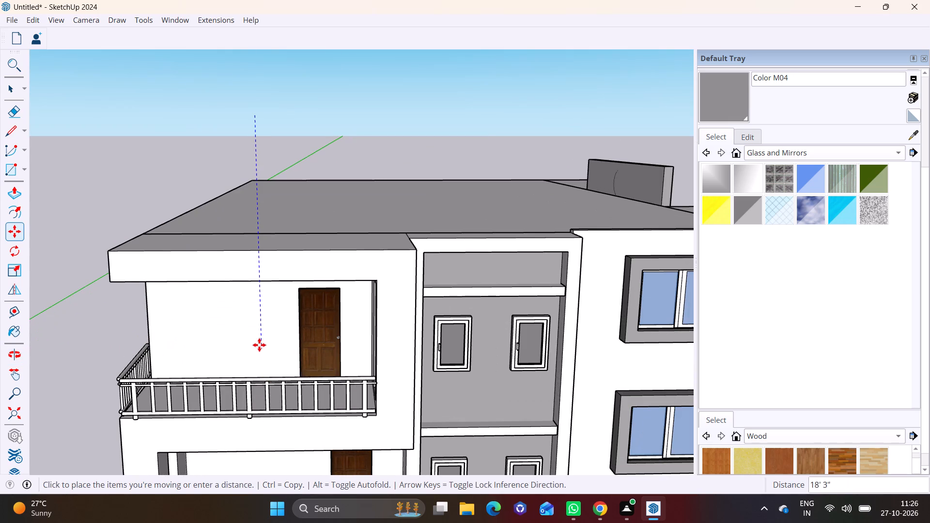
{"action": "middle_click_drag", "start_coordinate": [242, 346], "coordinate": [408, 348]}
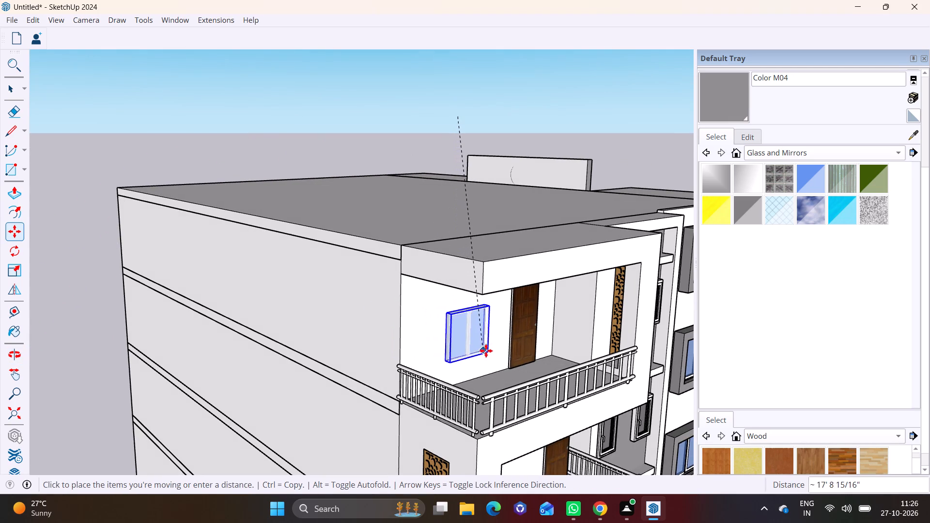
{"action": "left_click", "coordinate": [491, 355]}
{"action": "middle_click_drag", "start_coordinate": [485, 413], "coordinate": [347, 361]}
{"action": "key", "text": "space"}
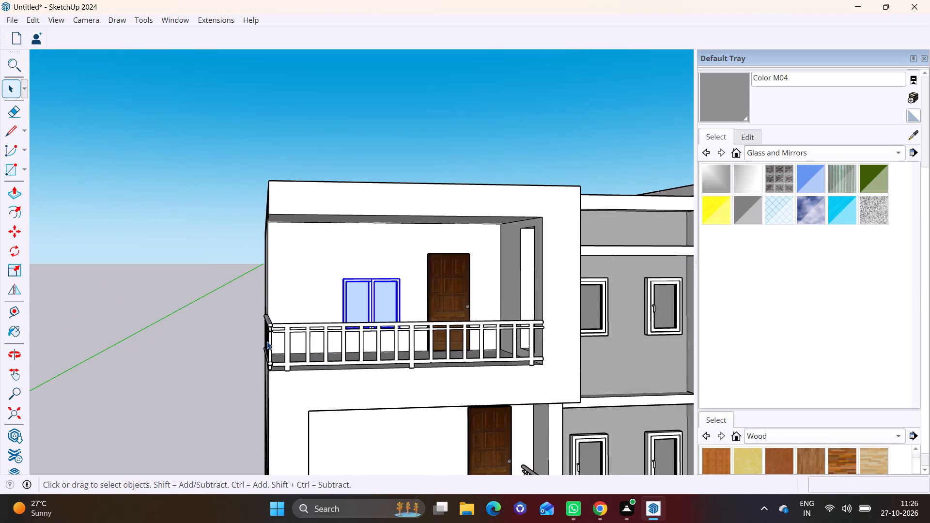
{"action": "left_click", "coordinate": [238, 330]}
Raise the top-storey rear balcony window about 1' 8" straight up along the back wall beside the door.
{"action": "middle_click_drag", "start_coordinate": [389, 361], "coordinate": [238, 447]}
{"action": "scroll", "coordinate": [383, 319], "scroll_direction": "up", "scroll_amount": 2}
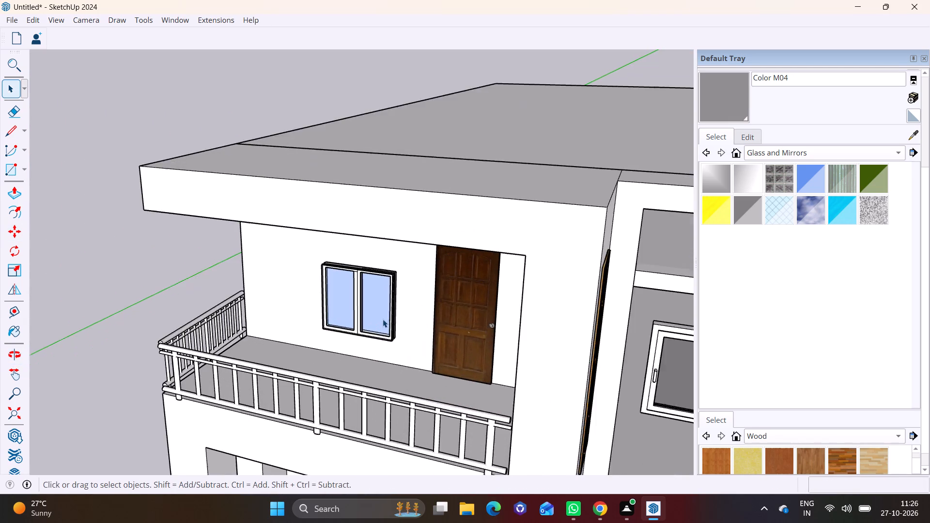
{"action": "scroll", "coordinate": [383, 319], "scroll_direction": "up", "scroll_amount": 4}
{"action": "middle_click_drag", "start_coordinate": [434, 375], "coordinate": [448, 458], "text": "shift"}
{"action": "middle_click_drag", "start_coordinate": [448, 459], "coordinate": [406, 400]}
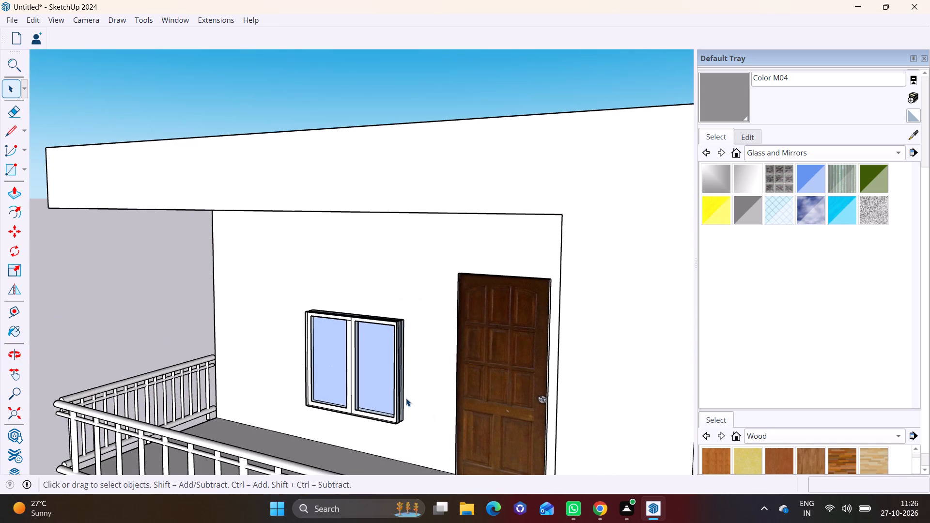
{"action": "left_click", "coordinate": [403, 394]}
{"action": "key", "text": "m"}
{"action": "left_click", "coordinate": [403, 439]}
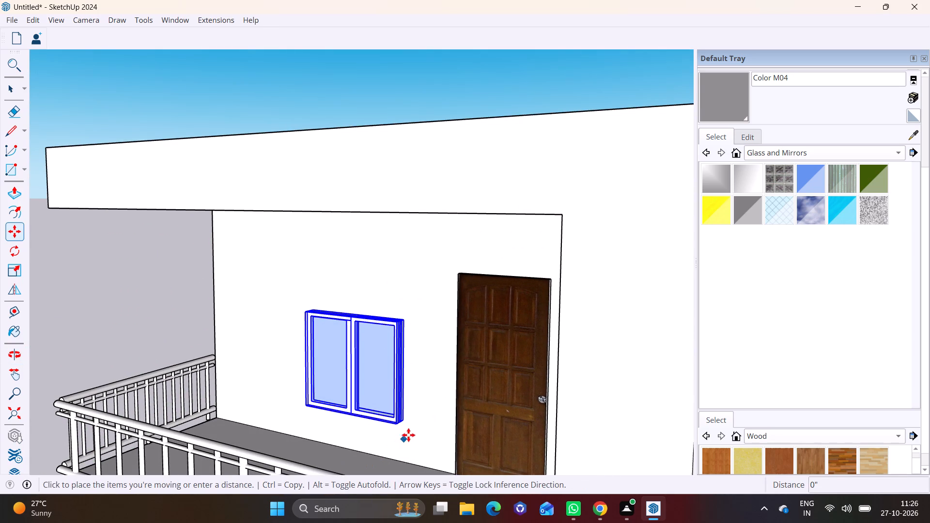
{"action": "left_click", "coordinate": [407, 396]}
Copy the window straight down onto the fifth-storey rear balcony's back wall, and again about 11' lower onto the fourth storey's.
{"action": "left_click", "coordinate": [395, 280]}
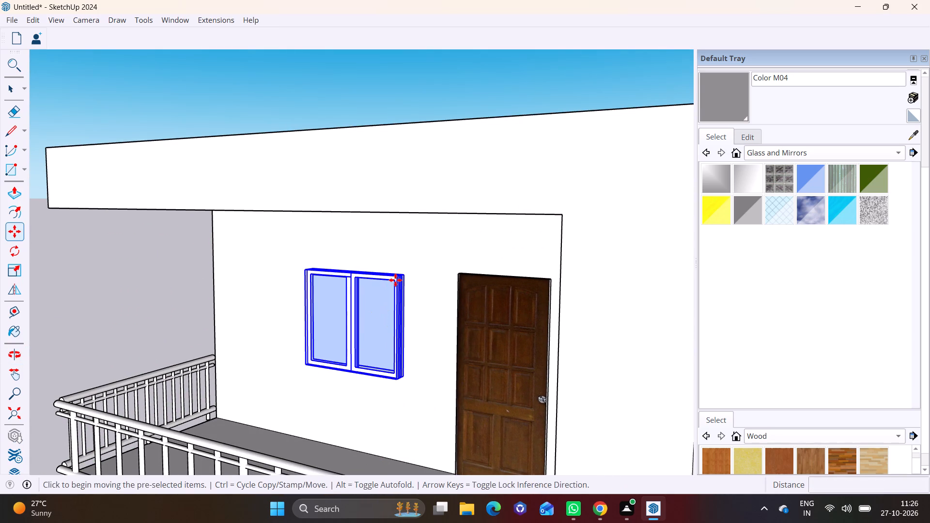
{"action": "middle_click_drag", "start_coordinate": [391, 481], "coordinate": [424, 258], "text": "shift"}
{"action": "scroll", "coordinate": [378, 368], "scroll_direction": "down", "scroll_amount": 4}
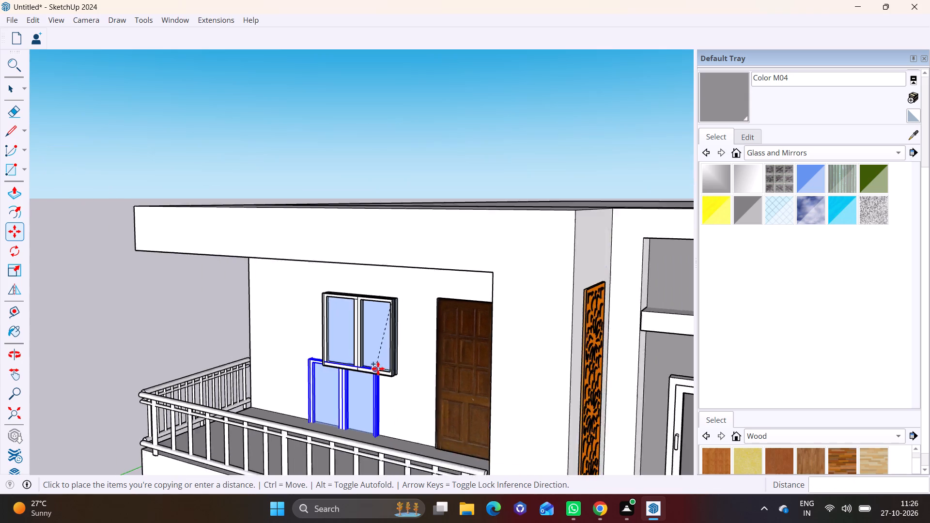
{"action": "scroll", "coordinate": [378, 369], "scroll_direction": "down", "scroll_amount": 2}
{"action": "middle_click_drag", "start_coordinate": [378, 369], "coordinate": [417, 145], "text": "shift"}
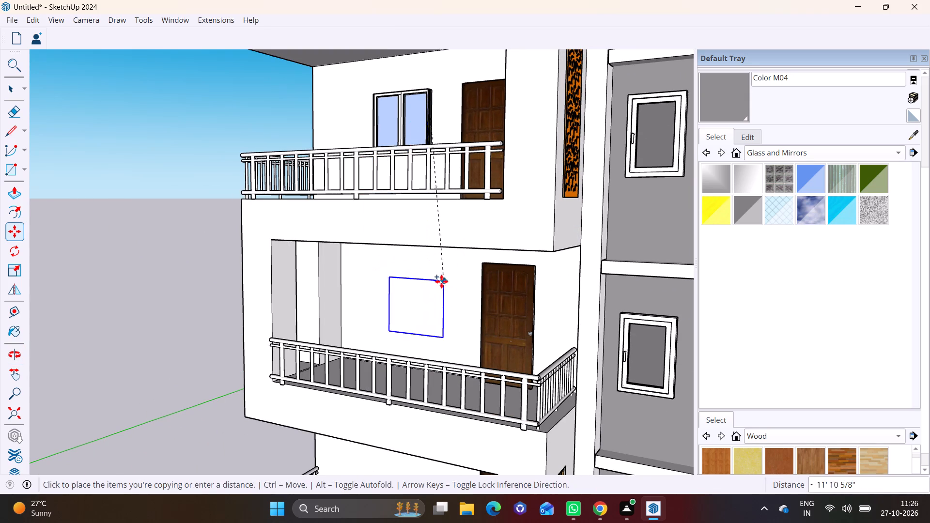
{"action": "left_click", "coordinate": [434, 285]}
{"action": "left_click", "coordinate": [433, 288]}
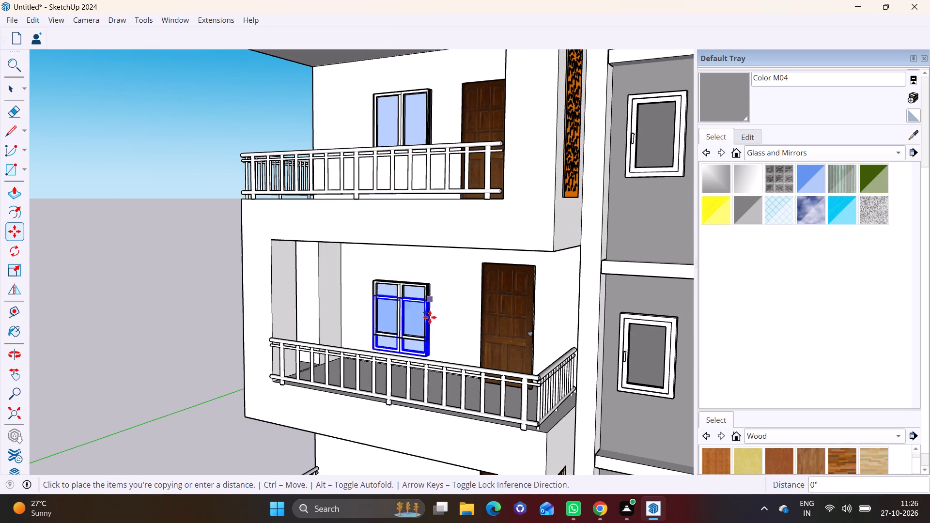
{"action": "middle_click_drag", "start_coordinate": [420, 433], "coordinate": [477, 245], "text": "shift"}
{"action": "left_click", "coordinate": [481, 300]}
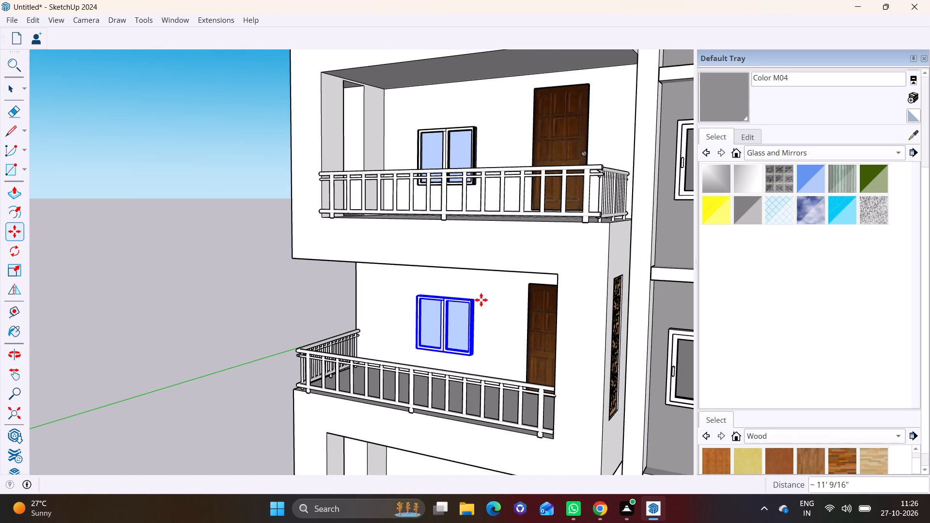
Copy the window 11' 2" straight down onto the third-storey rear balcony wall, and again about 10' 8" lower onto the second storey's.
{"action": "left_click", "coordinate": [479, 300]}
{"action": "middle_click_drag", "start_coordinate": [457, 413], "coordinate": [518, 188], "text": "shift"}
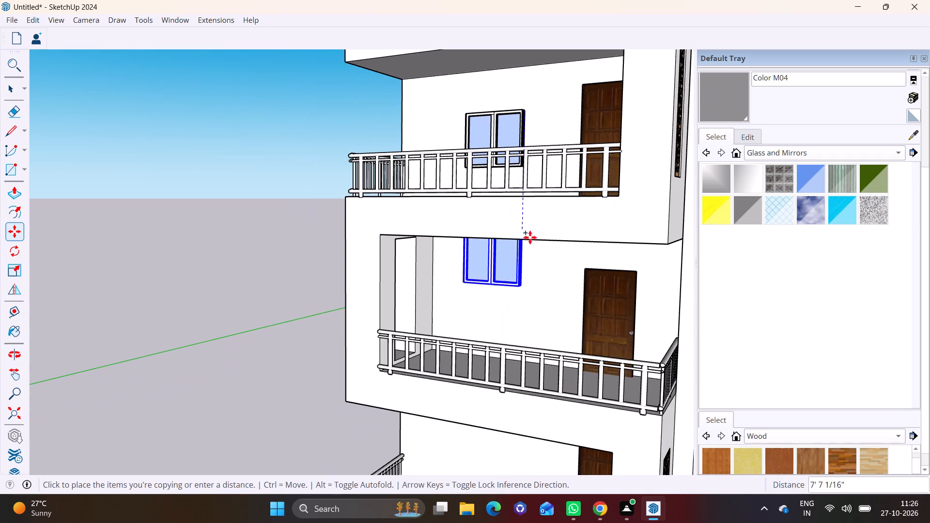
{"action": "left_click", "coordinate": [524, 281]}
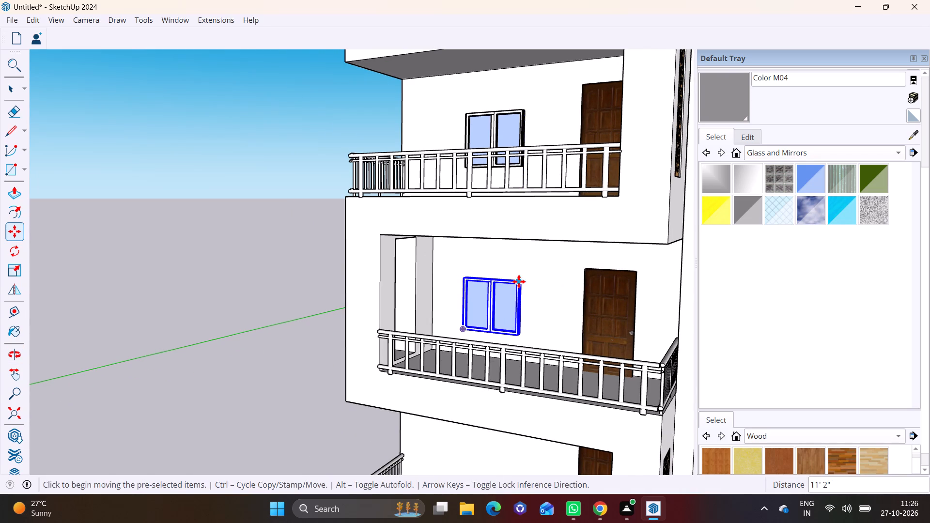
{"action": "left_click", "coordinate": [519, 281]}
{"action": "middle_click_drag", "start_coordinate": [535, 353], "coordinate": [543, 166]}
{"action": "middle_click_drag", "start_coordinate": [536, 249], "coordinate": [521, 357]}
{"action": "scroll", "coordinate": [521, 357], "scroll_direction": "down", "scroll_amount": 1}
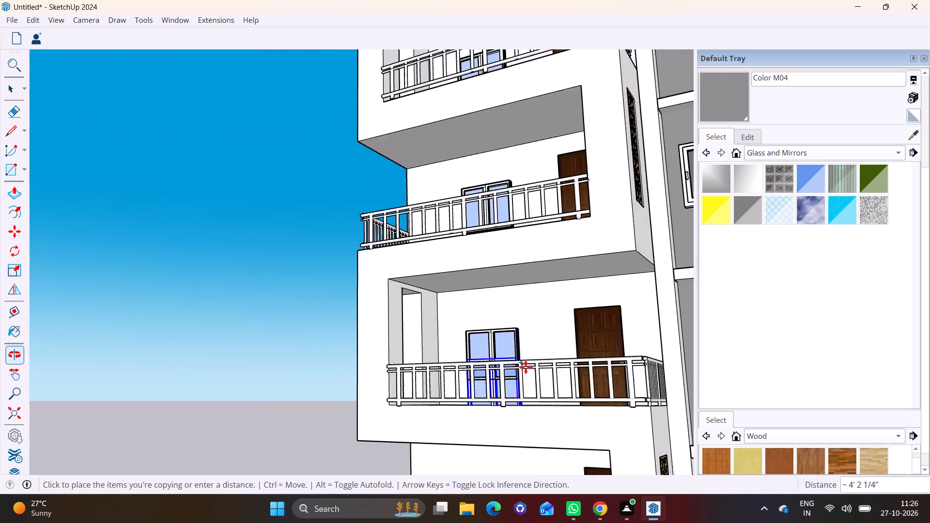
{"action": "middle_click_drag", "start_coordinate": [527, 369], "coordinate": [514, 127], "text": "shift"}
{"action": "middle_click_drag", "start_coordinate": [533, 241], "coordinate": [496, 308]}
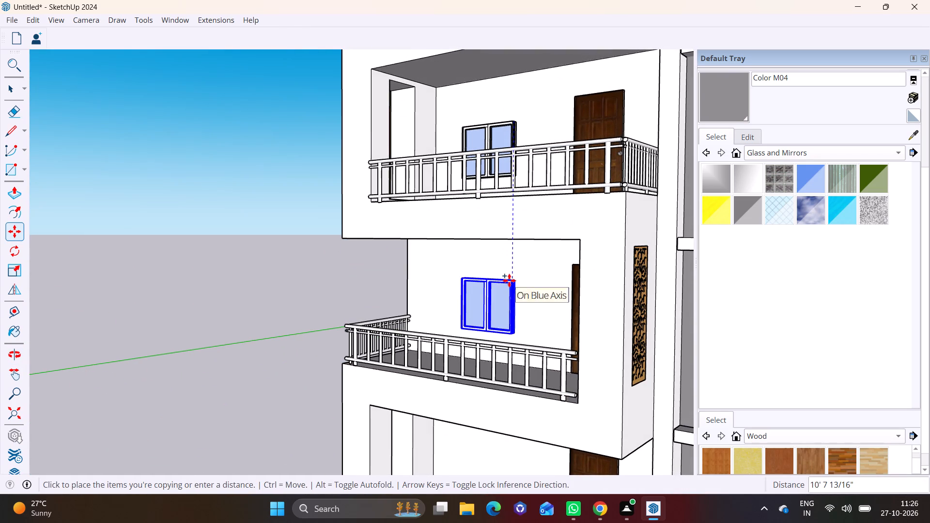
{"action": "left_click", "coordinate": [509, 280]}
Copy the window straight down onto the lowest rear balcony's back wall beside the door, and clear the selection.
{"action": "left_click", "coordinate": [518, 280]}
{"action": "middle_click_drag", "start_coordinate": [521, 339], "coordinate": [522, 168], "text": "shift"}
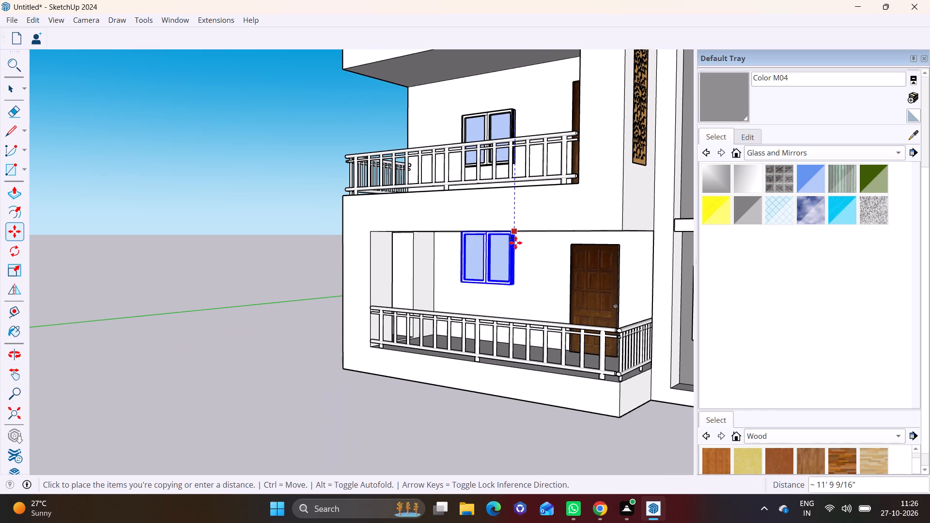
{"action": "left_click", "coordinate": [519, 260]}
{"action": "key", "text": "space"}
{"action": "left_click", "coordinate": [288, 297]}
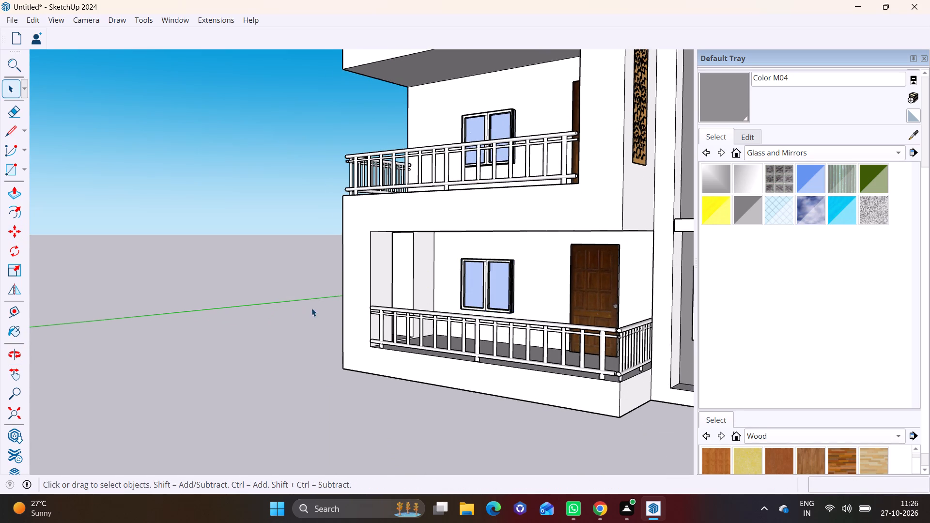
Examine the whole building from the rear, side and front, comparing the windows and fittings on the rear and front balconies.
{"action": "middle_click_drag", "start_coordinate": [332, 313], "coordinate": [487, 254]}
{"action": "scroll", "coordinate": [482, 254], "scroll_direction": "down", "scroll_amount": 9}
{"action": "middle_click_drag", "start_coordinate": [498, 277], "coordinate": [440, 324]}
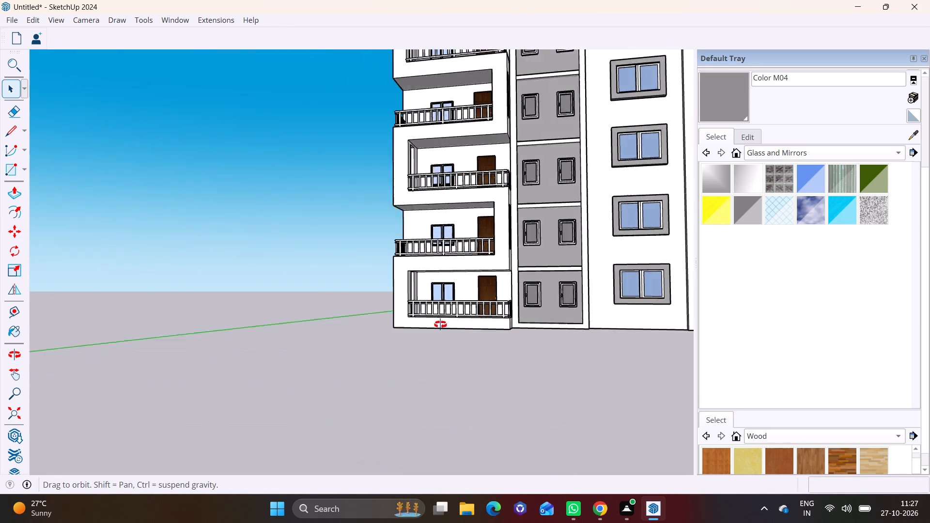
{"action": "middle_click_drag", "start_coordinate": [440, 324], "coordinate": [408, 356]}
{"action": "scroll", "coordinate": [402, 354], "scroll_direction": "down", "scroll_amount": 8}
{"action": "middle_click_drag", "start_coordinate": [402, 354], "coordinate": [341, 366]}
{"action": "scroll", "coordinate": [402, 354], "scroll_direction": "up", "scroll_amount": 1}
{"action": "scroll", "coordinate": [410, 356], "scroll_direction": "down", "scroll_amount": 1}
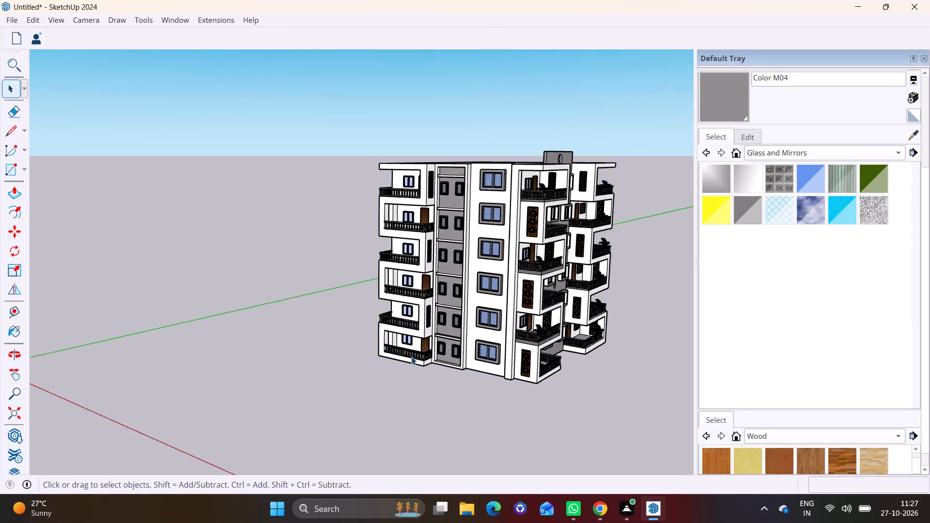
{"action": "scroll", "coordinate": [411, 356], "scroll_direction": "down", "scroll_amount": 2}
{"action": "middle_click_drag", "start_coordinate": [416, 366], "coordinate": [312, 375], "text": "shift"}
{"action": "scroll", "coordinate": [361, 339], "scroll_direction": "up", "scroll_amount": 6}
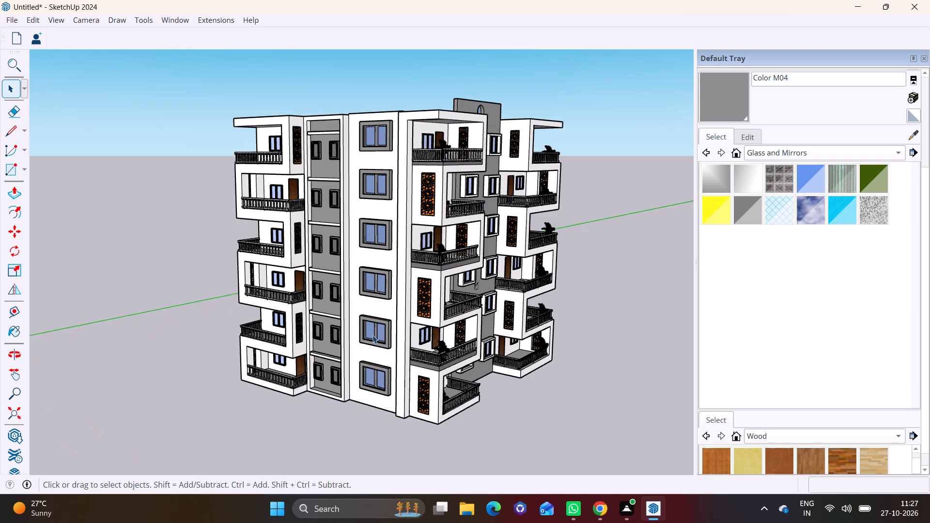
{"action": "middle_click_drag", "start_coordinate": [400, 331], "coordinate": [212, 289]}
{"action": "middle_click_drag", "start_coordinate": [298, 302], "coordinate": [421, 355]}
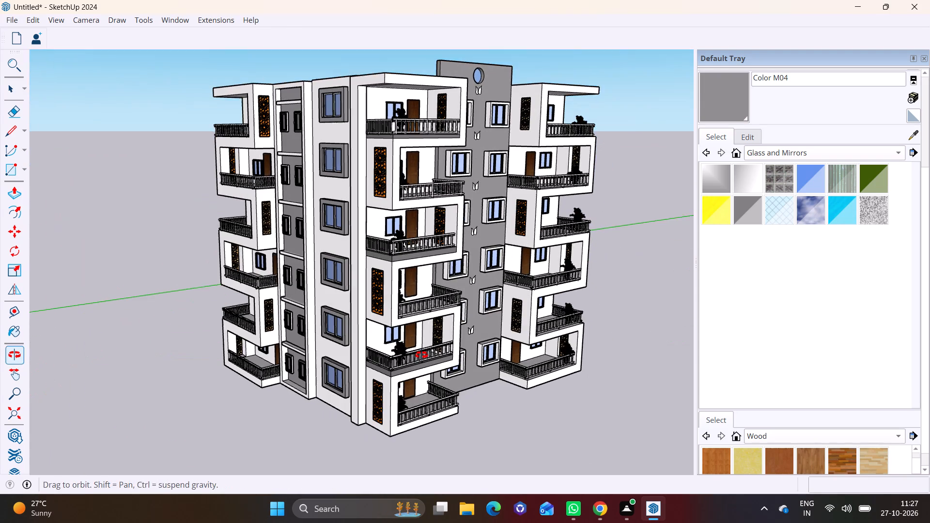
{"action": "middle_click_drag", "start_coordinate": [421, 355], "coordinate": [427, 363]}
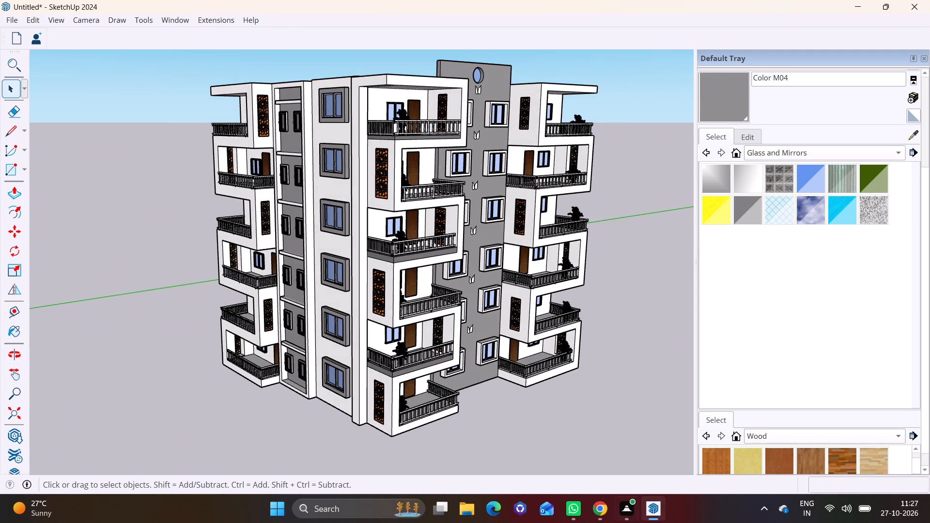
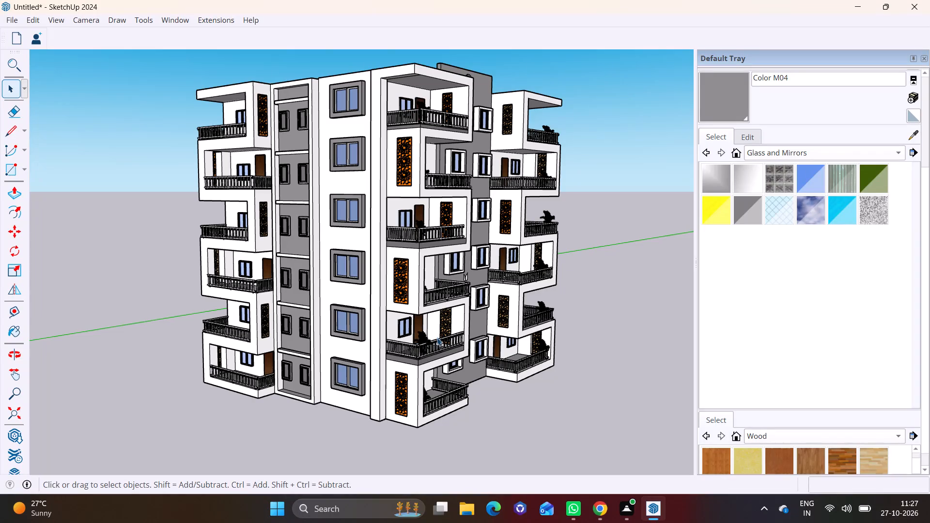
Copy the potted plant from the front corner's second-lowest balcony about 50' across to the matching-level balcony on the building's left wing.
{"action": "left_click", "coordinate": [420, 333]}
{"action": "key", "text": "m"}
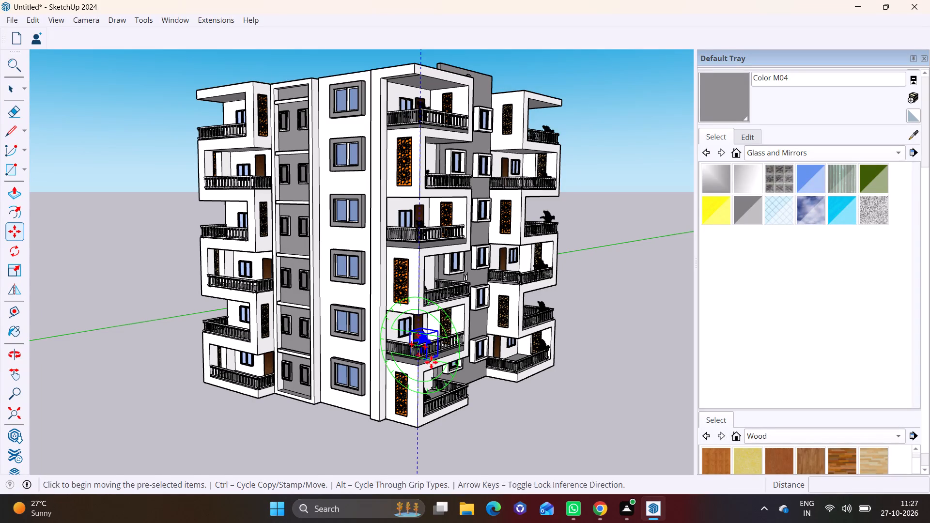
{"action": "left_click", "coordinate": [439, 356]}
{"action": "scroll", "coordinate": [245, 333], "scroll_direction": "up", "scroll_amount": 4}
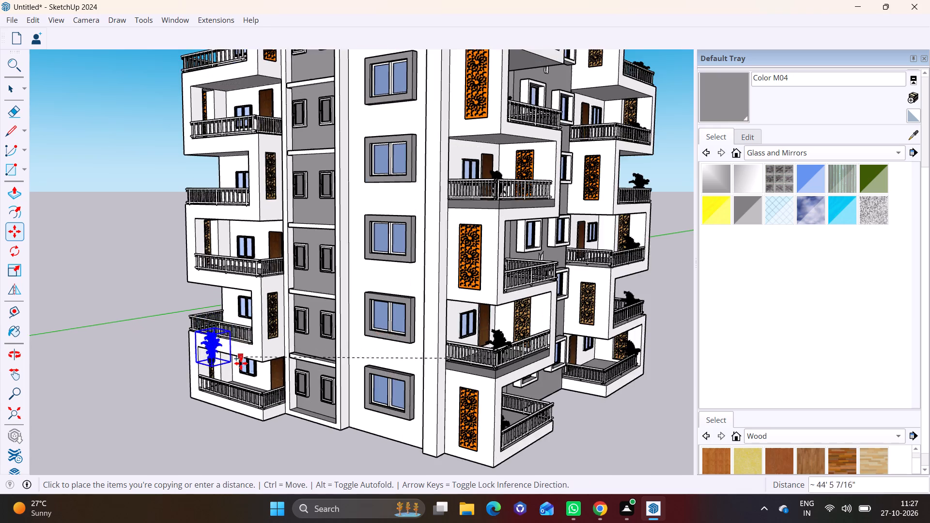
{"action": "scroll", "coordinate": [241, 363], "scroll_direction": "up", "scroll_amount": 7}
{"action": "middle_click_drag", "start_coordinate": [247, 278], "coordinate": [244, 356]}
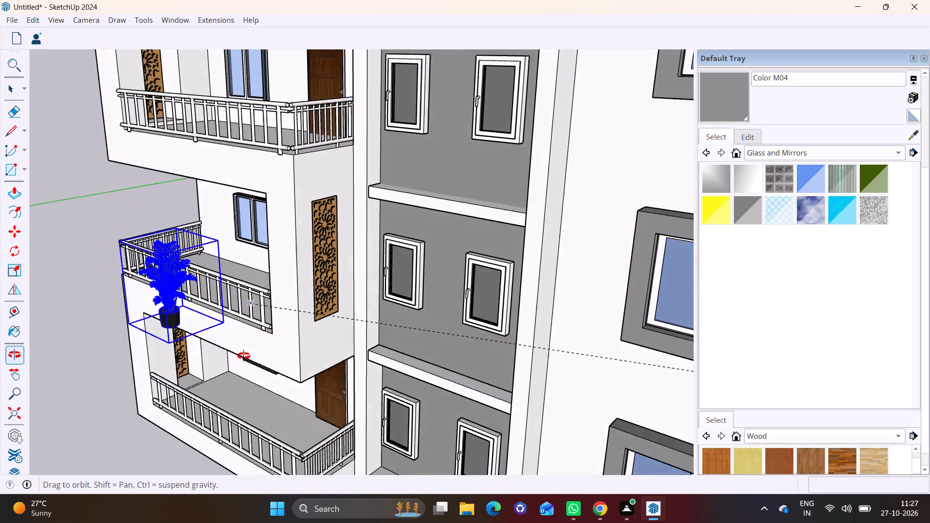
{"action": "middle_click_drag", "start_coordinate": [244, 356], "coordinate": [244, 389]}
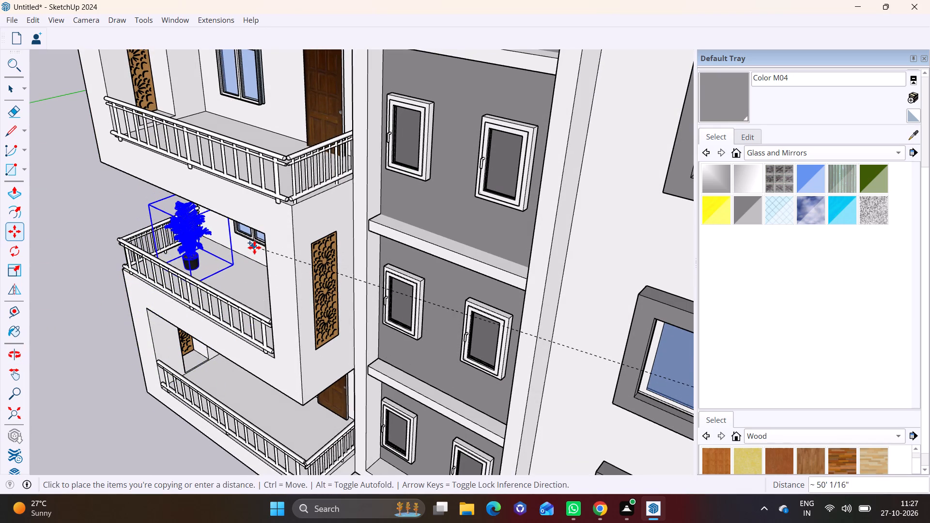
{"action": "left_click", "coordinate": [254, 247]}
{"action": "middle_click_drag", "start_coordinate": [220, 295], "coordinate": [417, 176]}
{"action": "key", "text": "space"}
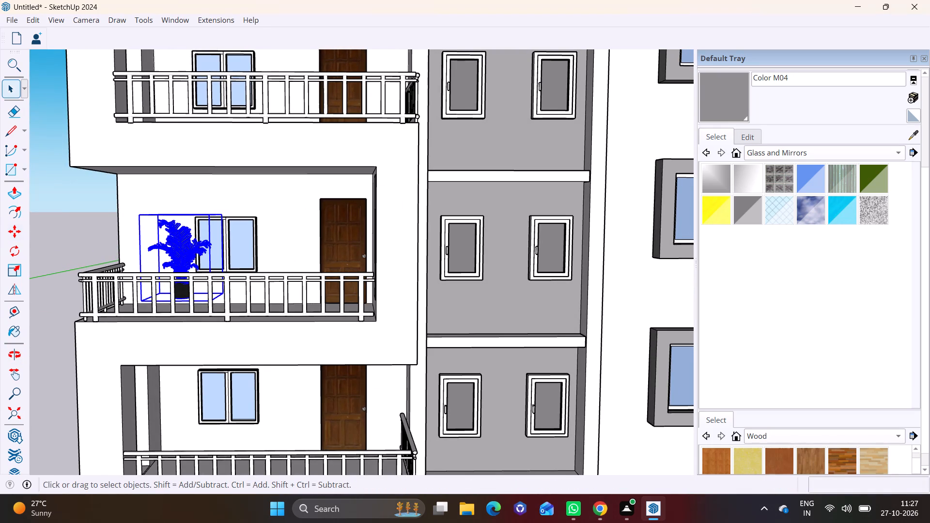
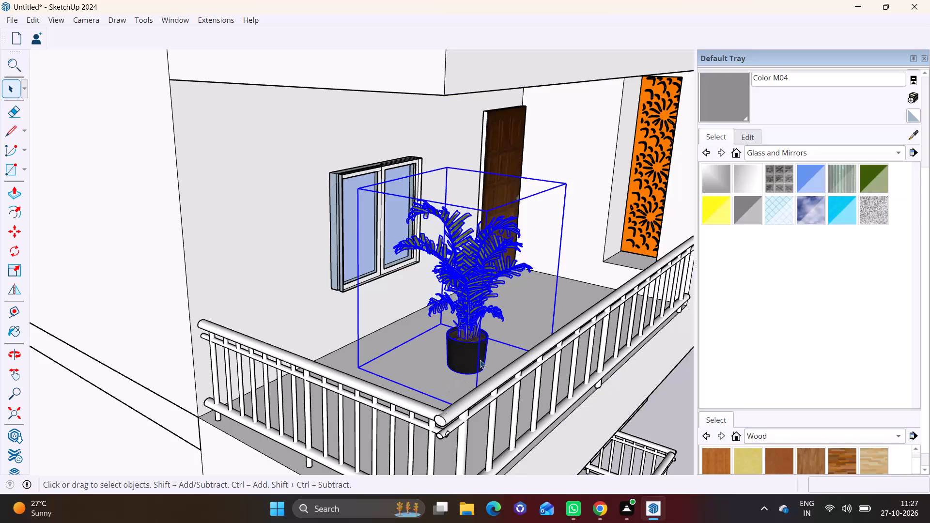
Lower the left-wing plant about 1' onto its balcony floor and shift it about 2' 8" towards the outer railing corner.
{"action": "middle_click_drag", "start_coordinate": [480, 360], "coordinate": [338, 285]}
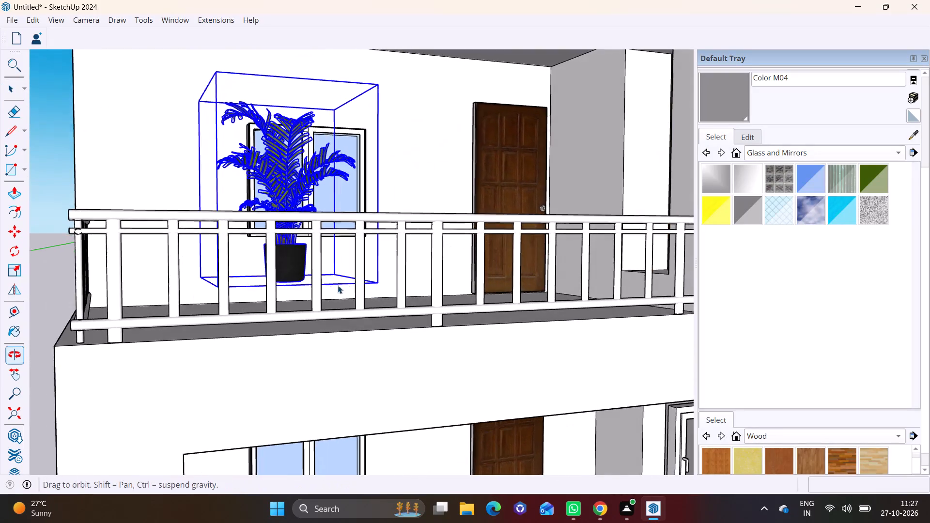
{"action": "middle_click_drag", "start_coordinate": [338, 285], "coordinate": [338, 285]}
{"action": "scroll", "coordinate": [392, 295], "scroll_direction": "down", "scroll_amount": 2}
{"action": "key", "text": "m"}
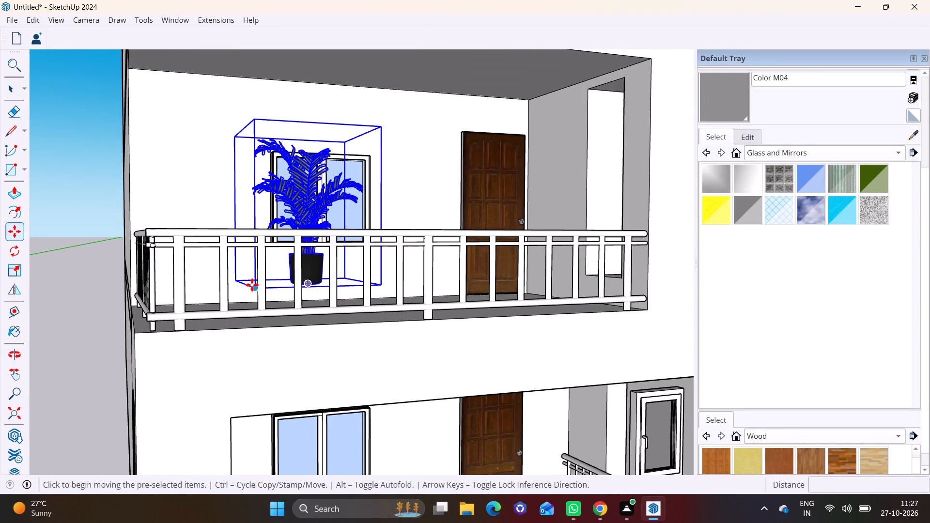
{"action": "left_click", "coordinate": [255, 286]}
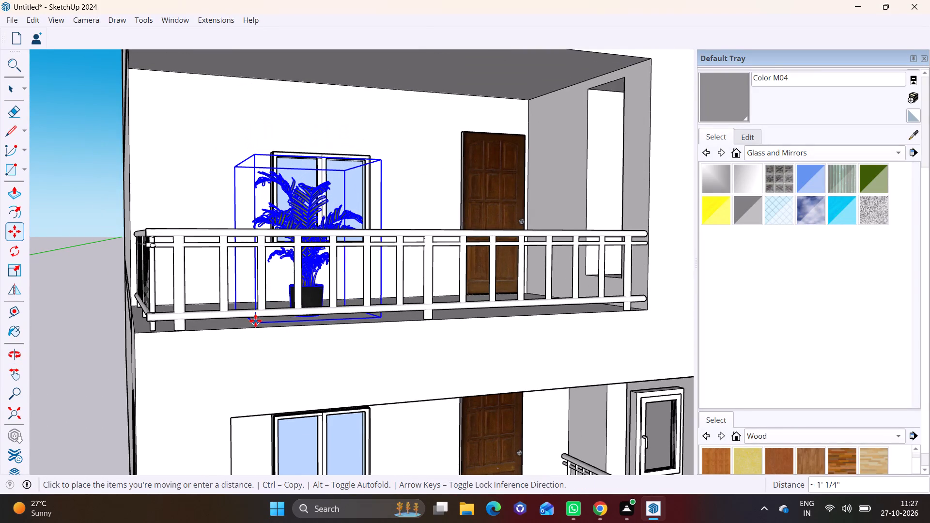
{"action": "left_click", "coordinate": [255, 321]}
{"action": "left_click", "coordinate": [368, 315]}
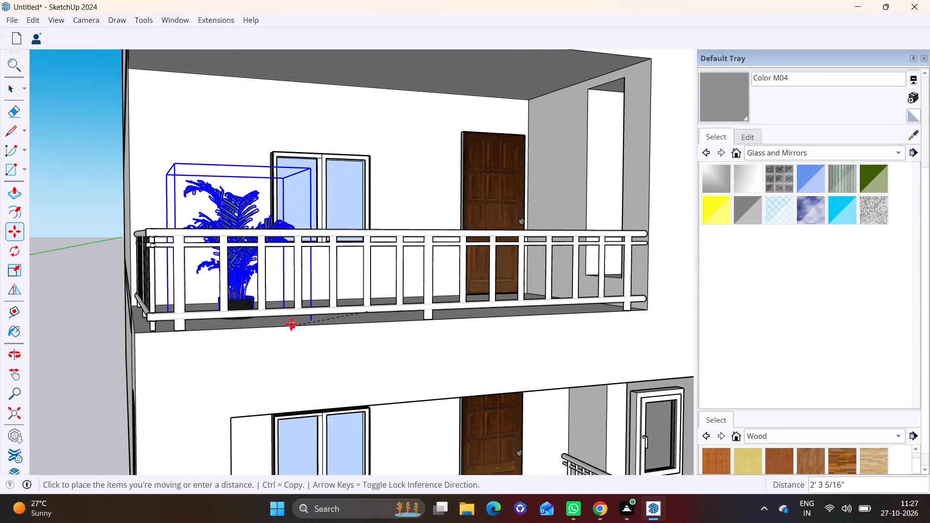
{"action": "left_click", "coordinate": [279, 319]}
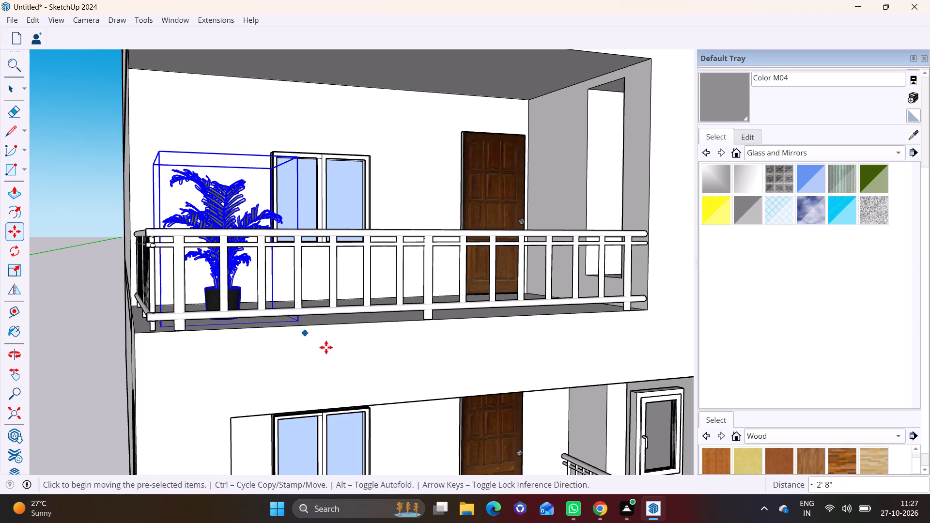
Copy the potted plant about 13' 8" up to the third-lowest balcony of the left wing.
{"action": "middle_click_drag", "start_coordinate": [333, 351], "coordinate": [130, 368]}
{"action": "scroll", "coordinate": [166, 343], "scroll_direction": "down", "scroll_amount": 7}
{"action": "middle_click_drag", "start_coordinate": [186, 350], "coordinate": [371, 411]}
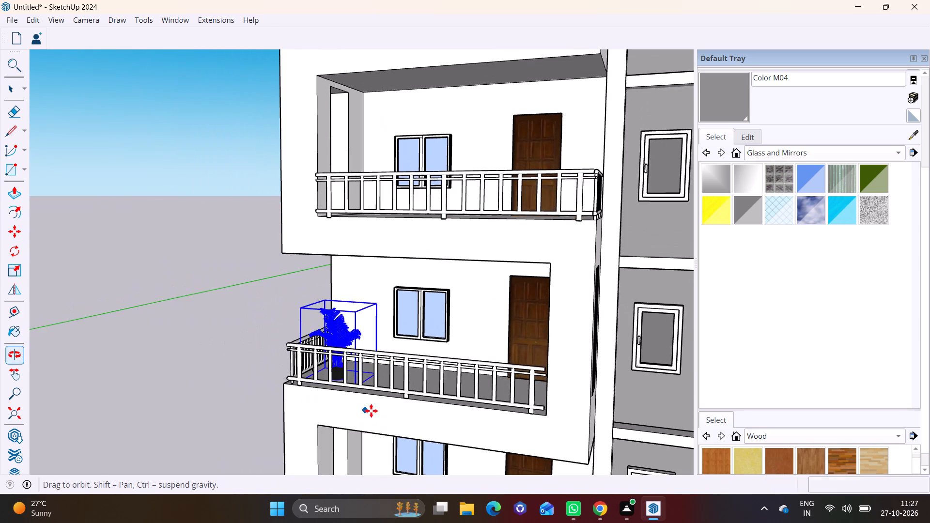
{"action": "scroll", "coordinate": [369, 403], "scroll_direction": "down", "scroll_amount": 4}
{"action": "left_click", "coordinate": [357, 338]}
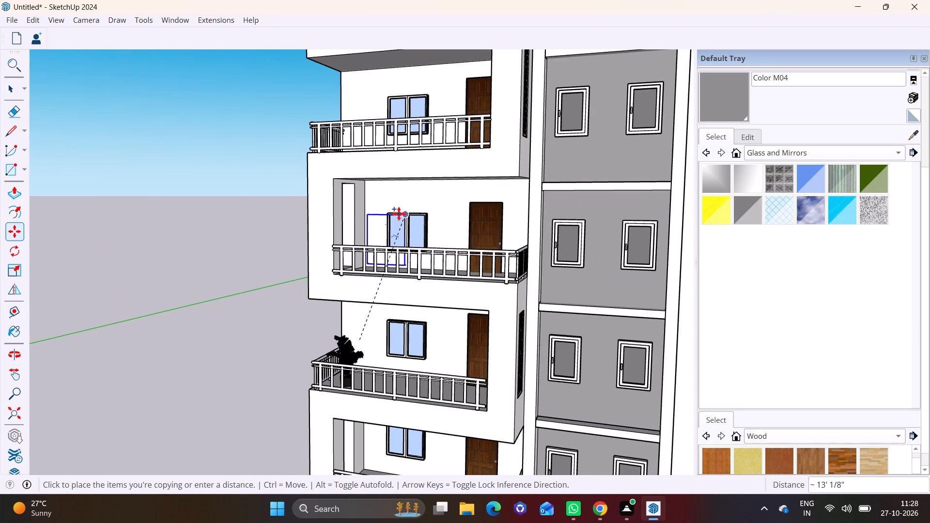
{"action": "middle_click_drag", "start_coordinate": [394, 233], "coordinate": [339, 312]}
{"action": "scroll", "coordinate": [336, 298], "scroll_direction": "up", "scroll_amount": 1}
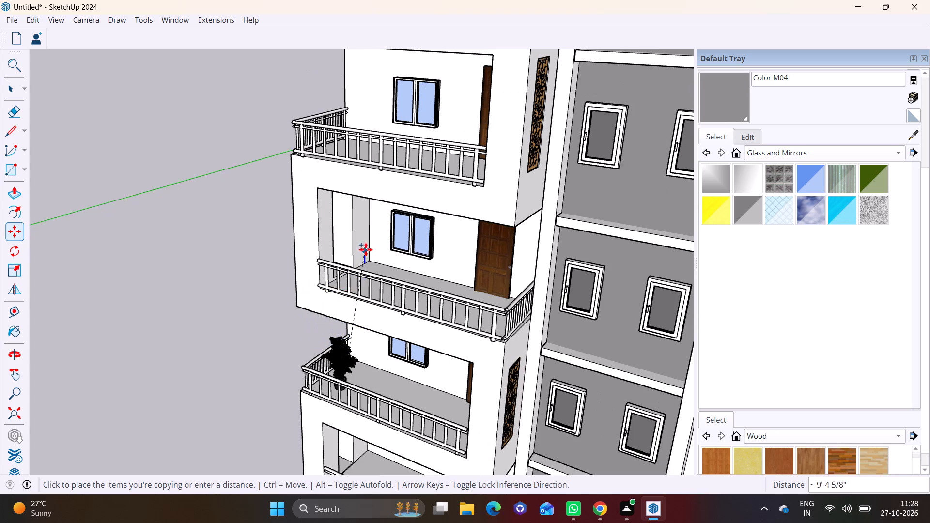
{"action": "middle_click_drag", "start_coordinate": [375, 285], "coordinate": [621, 155]}
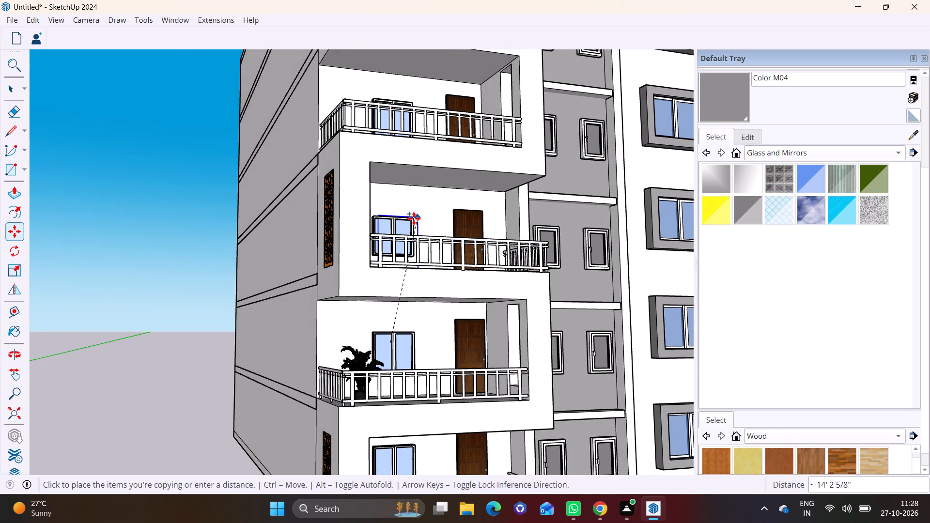
{"action": "left_click", "coordinate": [417, 216]}
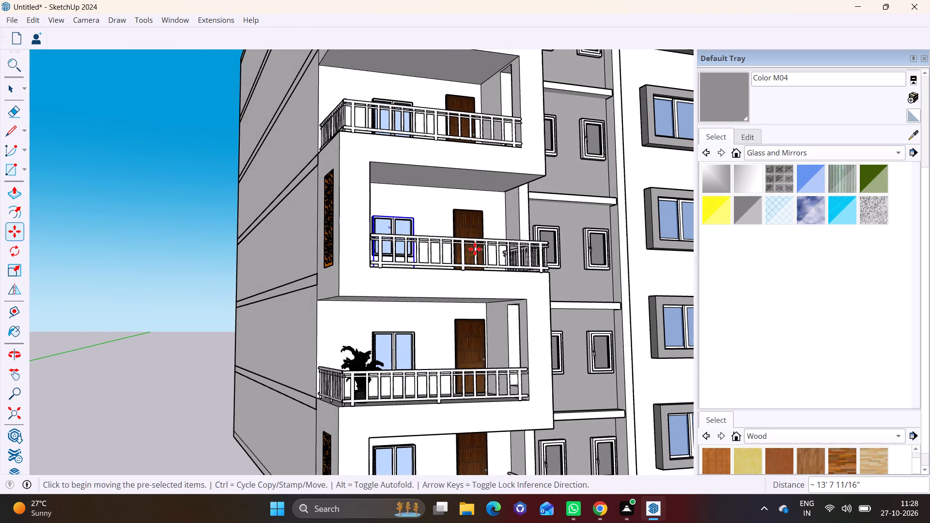
Move the copied plant about 7' 3" away from the window to the outer front corner of its balcony.
{"action": "middle_click_drag", "start_coordinate": [472, 256], "coordinate": [332, 319]}
{"action": "middle_click_drag", "start_coordinate": [258, 309], "coordinate": [199, 389]}
{"action": "middle_click_drag", "start_coordinate": [190, 378], "coordinate": [355, 254]}
{"action": "middle_click_drag", "start_coordinate": [363, 306], "coordinate": [352, 347]}
{"action": "left_click", "coordinate": [351, 285]}
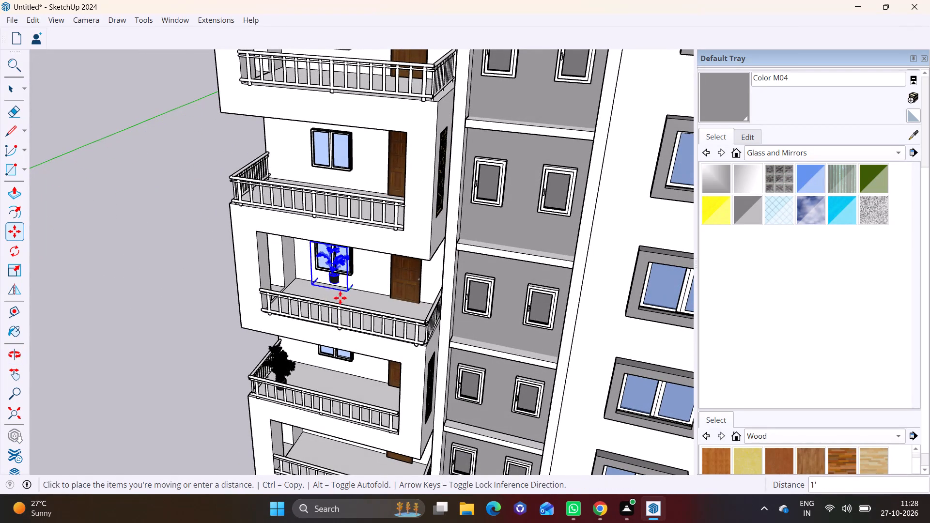
{"action": "left_click", "coordinate": [310, 315]}
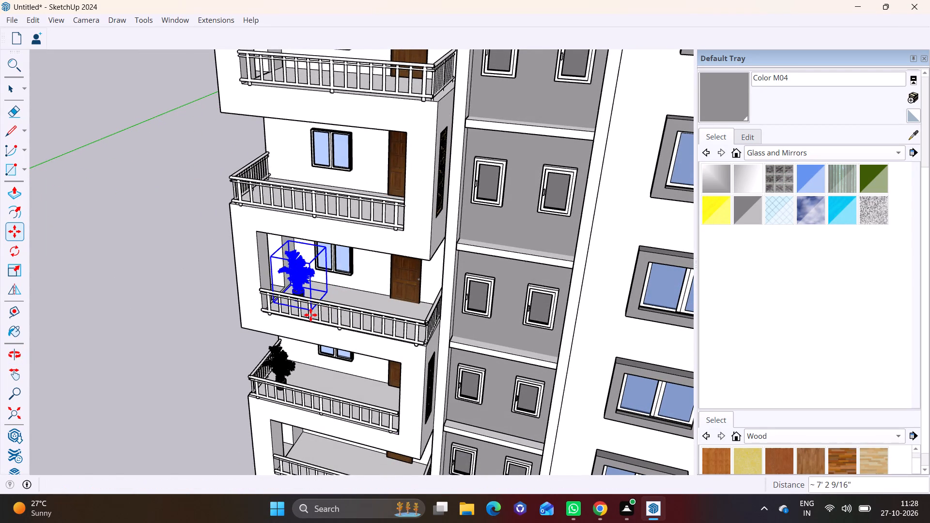
Copy the corner plant upward level by level onto the three balconies above, each about 10' to 11' higher.
{"action": "left_click", "coordinate": [311, 307]}
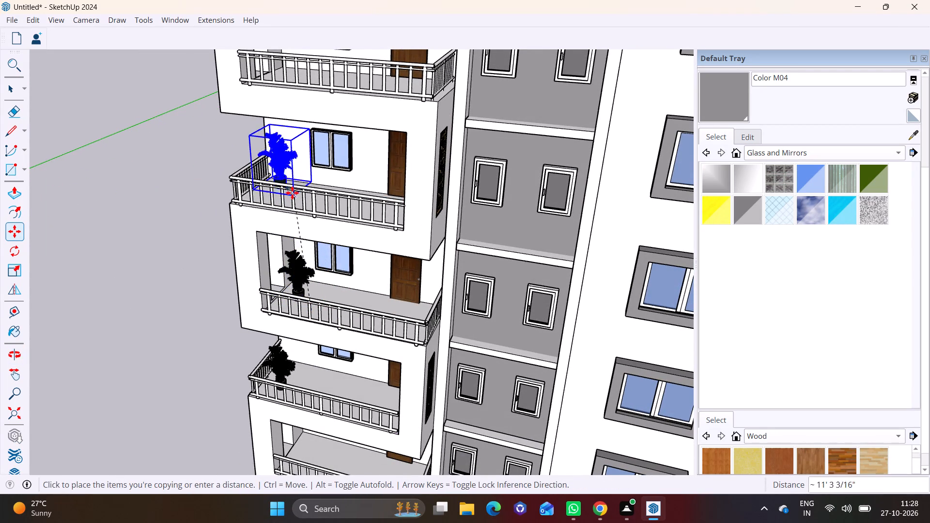
{"action": "left_click", "coordinate": [295, 209]}
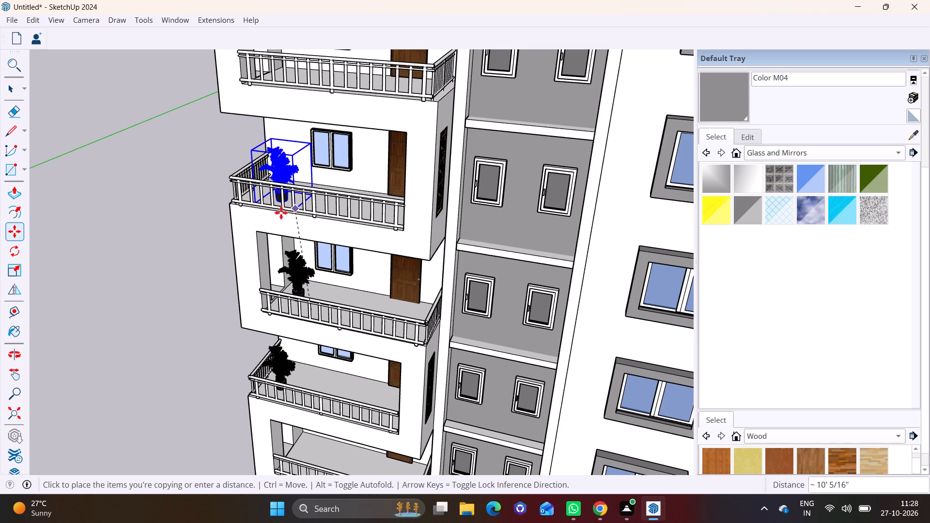
{"action": "left_click", "coordinate": [296, 209]}
{"action": "middle_click_drag", "start_coordinate": [292, 121], "coordinate": [329, 303], "text": "shift"}
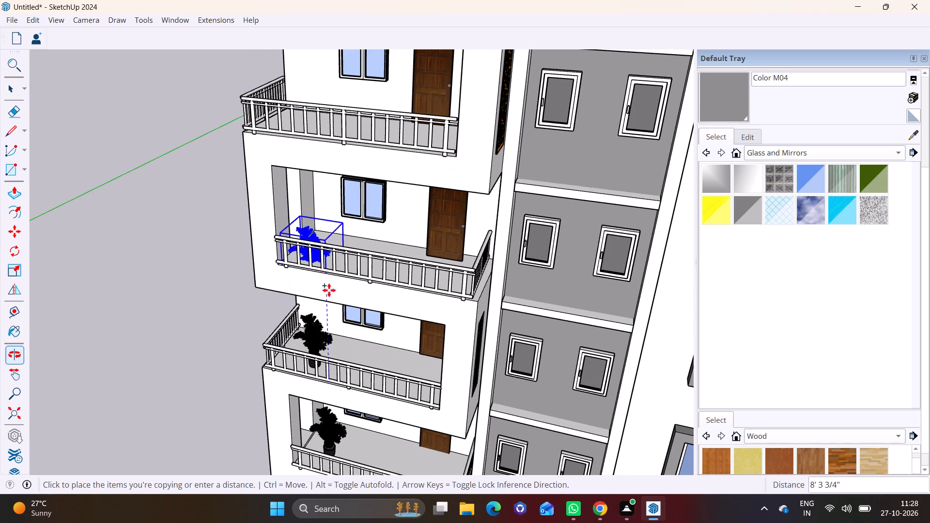
{"action": "left_click", "coordinate": [331, 271]}
{"action": "left_click", "coordinate": [331, 274]}
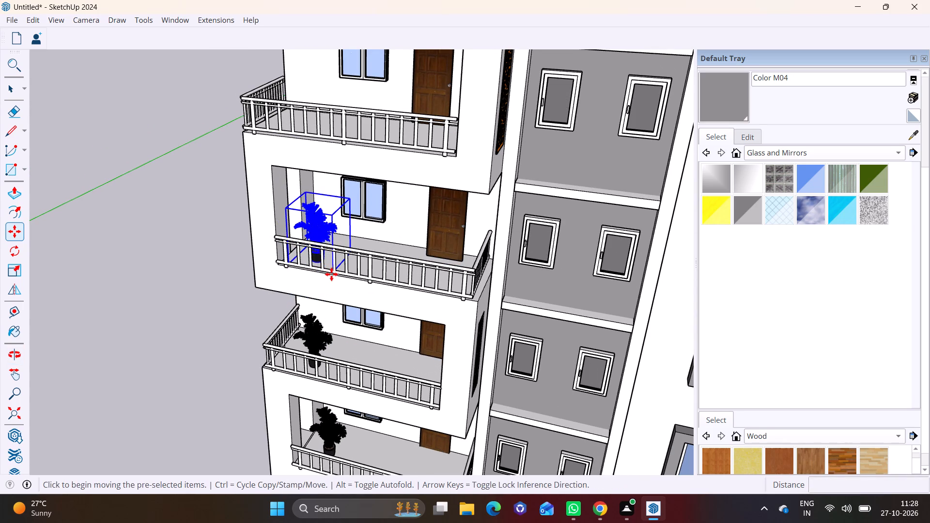
{"action": "left_click", "coordinate": [323, 134]}
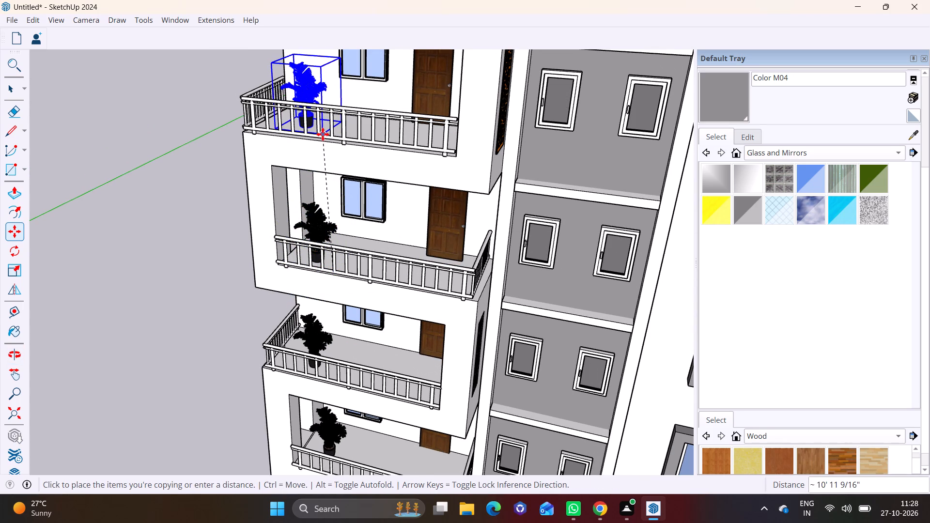
Copy the top balcony's plant about 54' down to the lowest balcony of the left wing and clear the selection.
{"action": "left_click", "coordinate": [323, 133]}
{"action": "middle_click_drag", "start_coordinate": [328, 385], "coordinate": [385, 233], "text": "shift"}
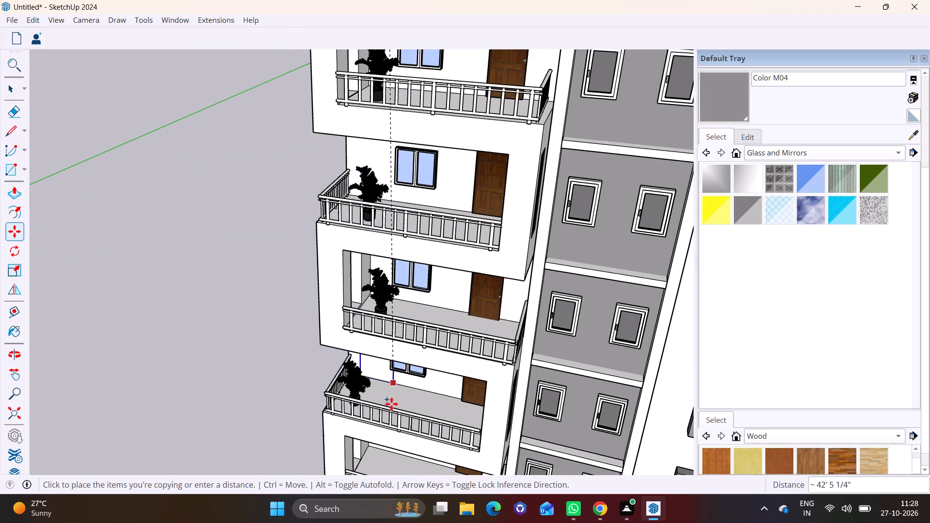
{"action": "middle_click_drag", "start_coordinate": [389, 410], "coordinate": [385, 251], "text": "shift"}
{"action": "scroll", "coordinate": [386, 330], "scroll_direction": "up", "scroll_amount": 5}
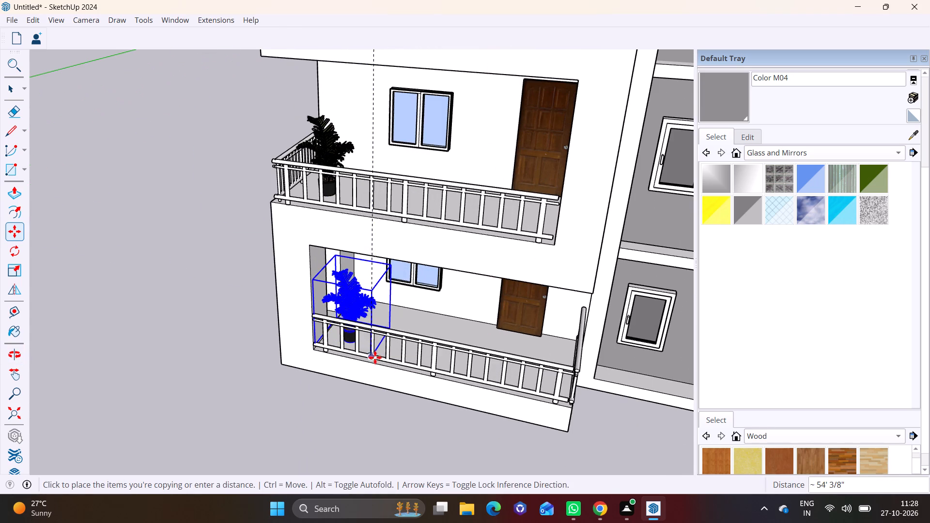
{"action": "left_click", "coordinate": [375, 358]}
{"action": "key", "text": "space"}
{"action": "left_click", "coordinate": [256, 384]}
Examine the whole building from several sides to review the plants on all the balconies.
{"action": "scroll", "coordinate": [256, 384], "scroll_direction": "down", "scroll_amount": 8}
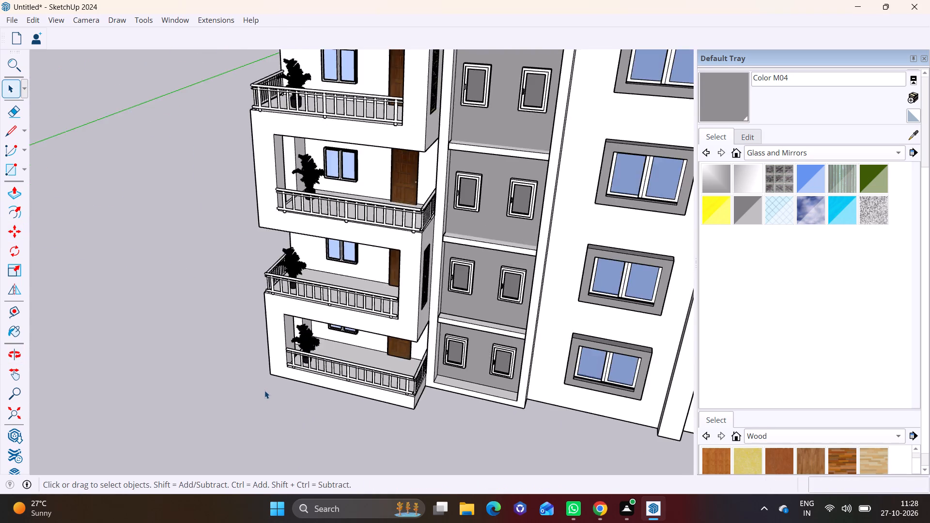
{"action": "scroll", "coordinate": [264, 390], "scroll_direction": "down", "scroll_amount": 3}
{"action": "middle_click_drag", "start_coordinate": [286, 395], "coordinate": [465, 308]}
{"action": "scroll", "coordinate": [440, 312], "scroll_direction": "down", "scroll_amount": 6}
{"action": "middle_click_drag", "start_coordinate": [432, 320], "coordinate": [423, 323], "text": "shift"}
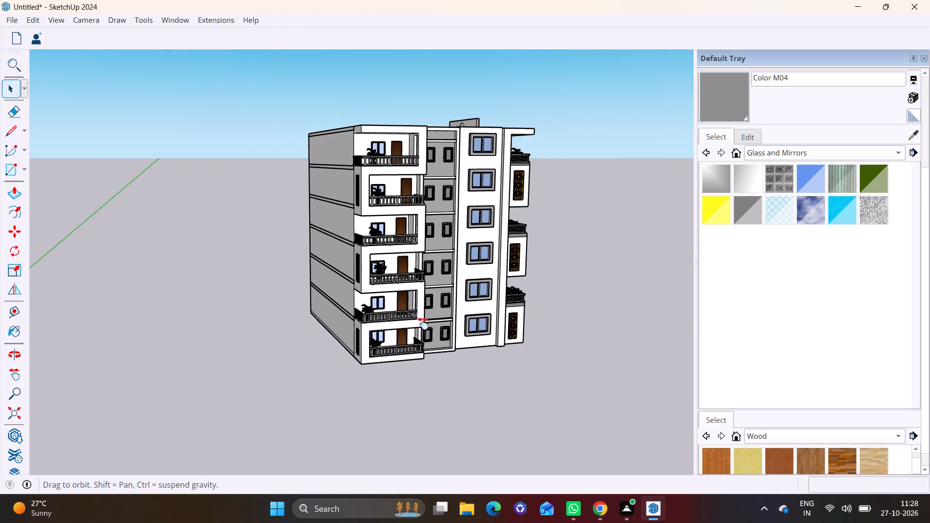
{"action": "middle_click_drag", "start_coordinate": [423, 323], "coordinate": [364, 389], "text": "shift"}
{"action": "middle_click_drag", "start_coordinate": [374, 379], "coordinate": [213, 333]}
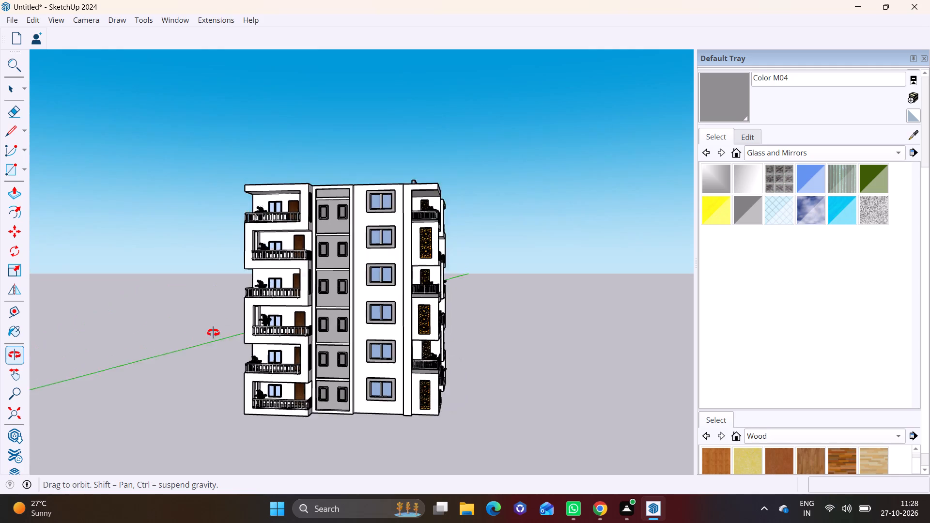
{"action": "middle_click_drag", "start_coordinate": [213, 333], "coordinate": [203, 332]}
{"action": "scroll", "coordinate": [285, 332], "scroll_direction": "up", "scroll_amount": 3}
{"action": "middle_click_drag", "start_coordinate": [302, 330], "coordinate": [226, 365]}
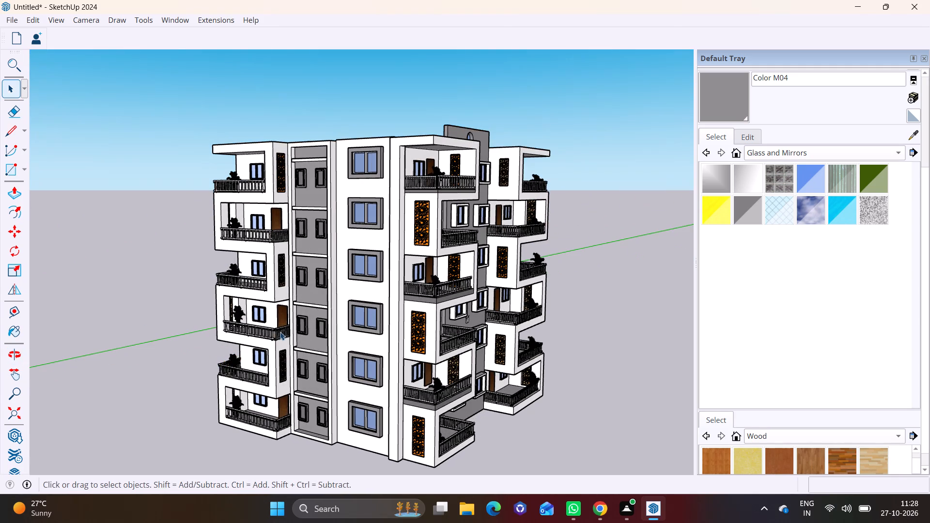
{"action": "scroll", "coordinate": [280, 332], "scroll_direction": "down", "scroll_amount": 4}
{"action": "middle_click_drag", "start_coordinate": [352, 324], "coordinate": [258, 312], "text": "shift"}
Push/Pull the white frame face around the grey small-window bay outward, first about 1' and further in repeated pulls.
{"action": "scroll", "coordinate": [203, 260], "scroll_direction": "up", "scroll_amount": 9}
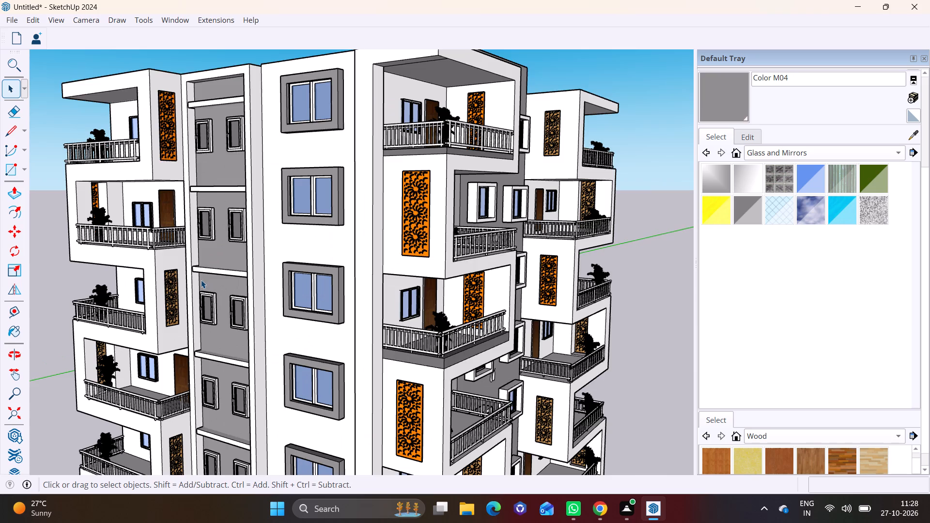
{"action": "scroll", "coordinate": [201, 280], "scroll_direction": "up", "scroll_amount": 3}
{"action": "left_click", "coordinate": [185, 304]}
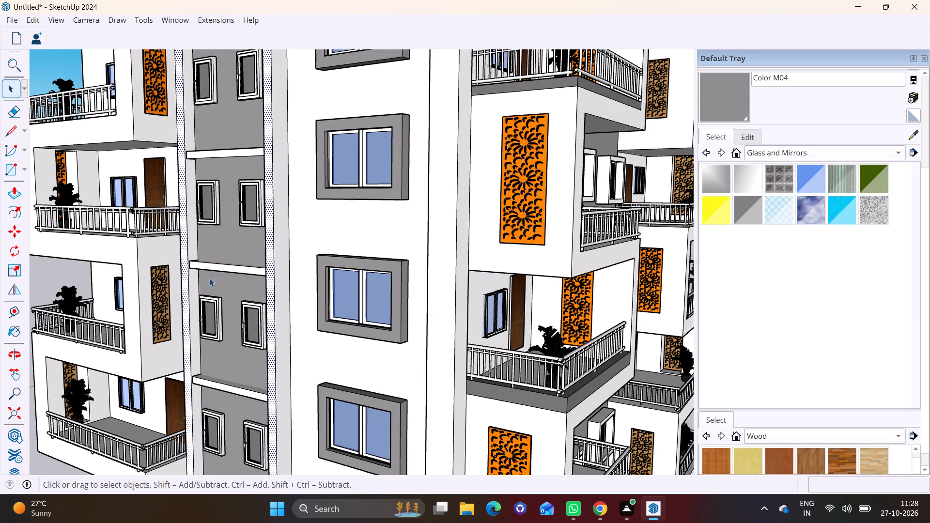
{"action": "left_click", "coordinate": [11, 190]}
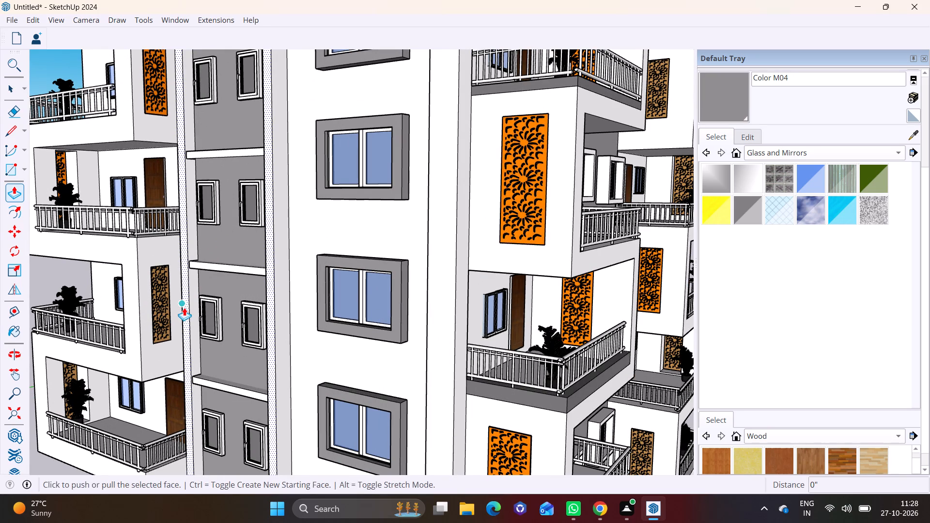
{"action": "left_click", "coordinate": [186, 305]}
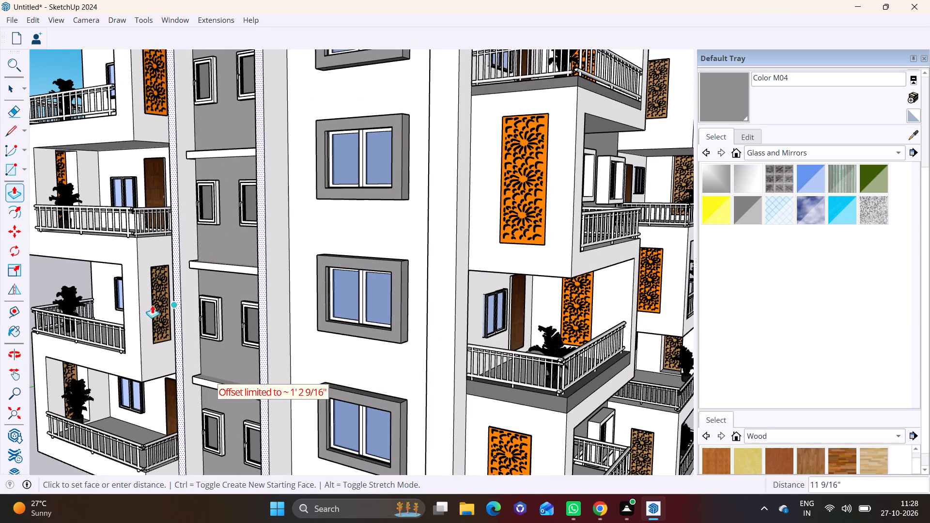
{"action": "left_click", "coordinate": [173, 303]}
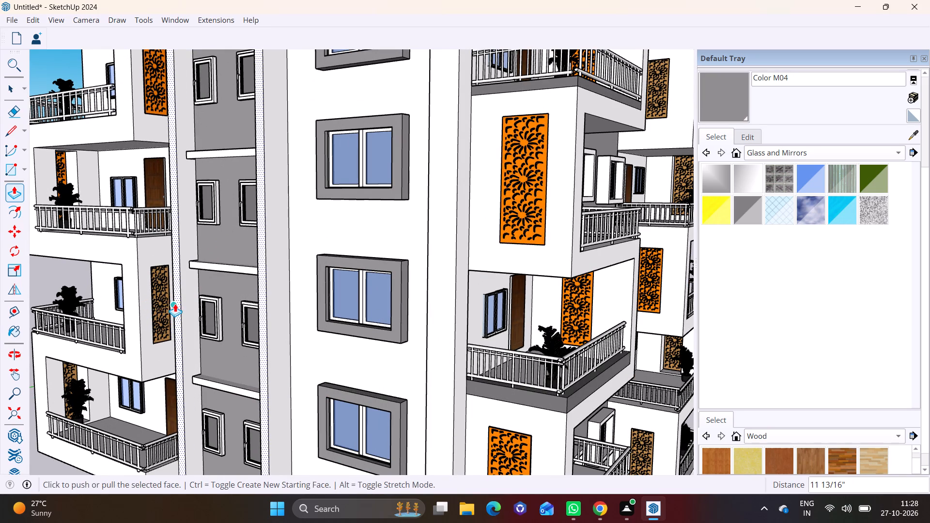
{"action": "left_click", "coordinate": [175, 303]}
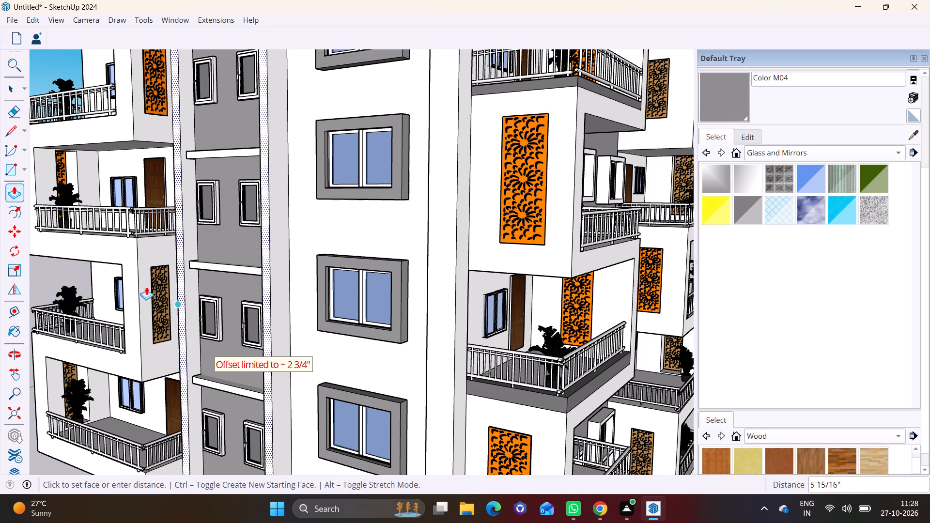
{"action": "left_click", "coordinate": [127, 295]}
{"action": "left_click_drag", "start_coordinate": [172, 282], "coordinate": [142, 298]}
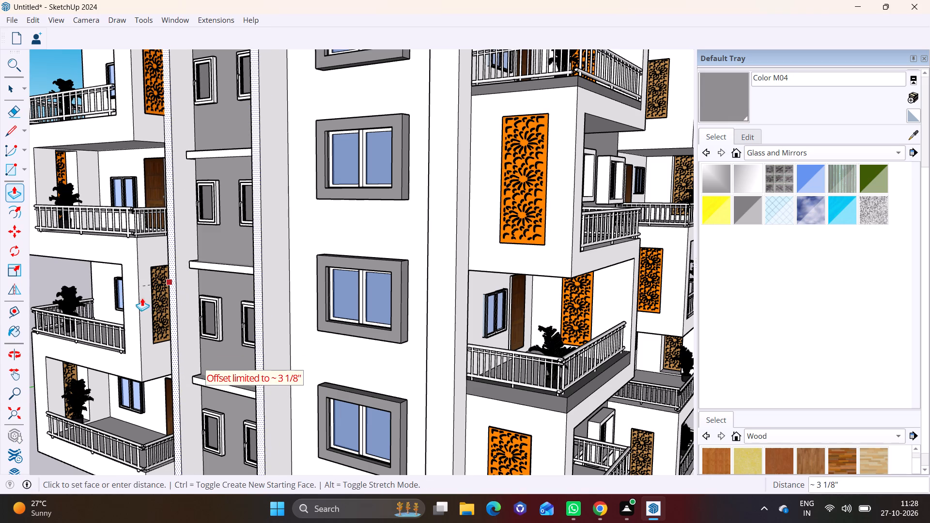
{"action": "left_click_drag", "start_coordinate": [142, 298], "coordinate": [127, 299]}
{"action": "left_click_drag", "start_coordinate": [258, 299], "coordinate": [222, 308]}
{"action": "left_click", "coordinate": [222, 308]}
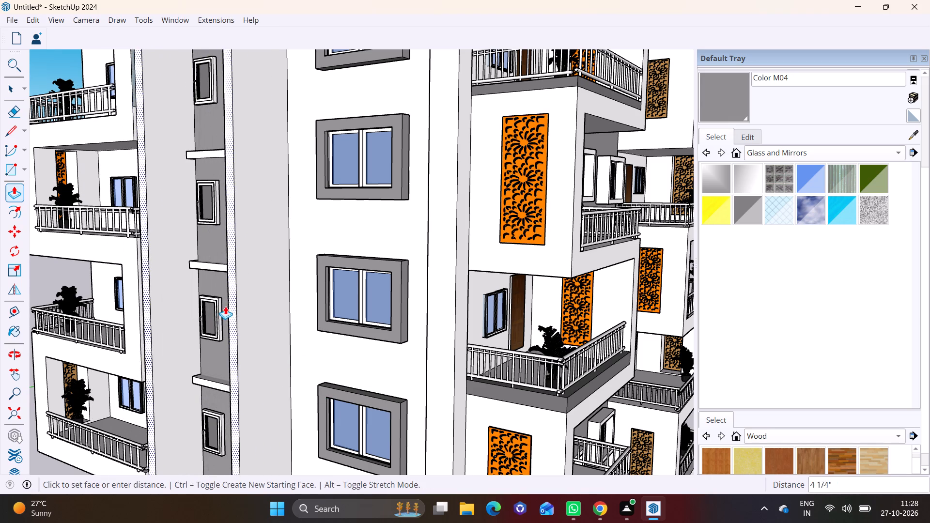
{"action": "left_click", "coordinate": [218, 307]}
{"action": "key", "text": "space"}
Examine the projecting frame around the grey small-window bay from the front, the roof side and up close.
{"action": "scroll", "coordinate": [117, 311], "scroll_direction": "down", "scroll_amount": 8}
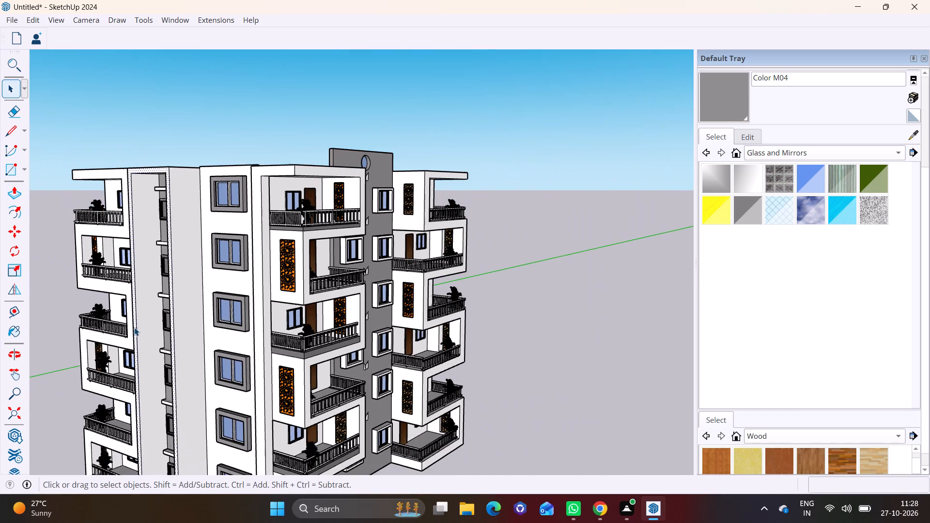
{"action": "middle_click_drag", "start_coordinate": [145, 323], "coordinate": [288, 314]}
{"action": "scroll", "coordinate": [208, 300], "scroll_direction": "up", "scroll_amount": 7}
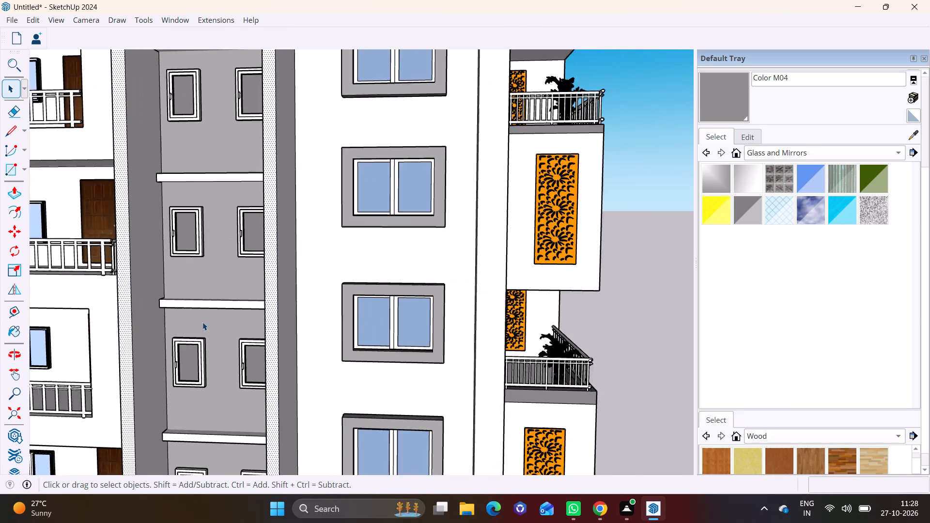
{"action": "scroll", "coordinate": [202, 322], "scroll_direction": "up", "scroll_amount": 2}
{"action": "middle_click_drag", "start_coordinate": [195, 343], "coordinate": [166, 413]}
{"action": "scroll", "coordinate": [171, 400], "scroll_direction": "down", "scroll_amount": 7}
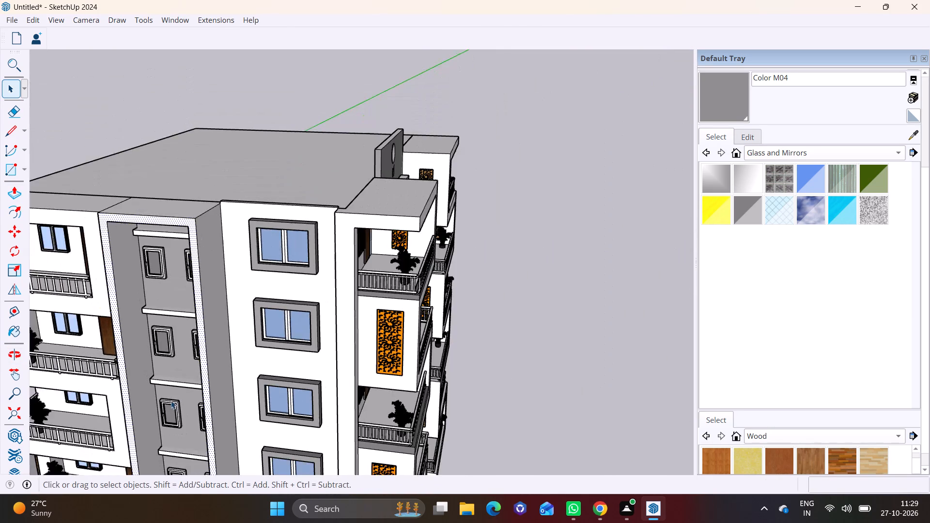
{"action": "middle_click_drag", "start_coordinate": [171, 400], "coordinate": [226, 267], "text": "shift"}
{"action": "middle_click_drag", "start_coordinate": [205, 357], "coordinate": [228, 263], "text": "shift"}
{"action": "scroll", "coordinate": [254, 373], "scroll_direction": "up", "scroll_amount": 6}
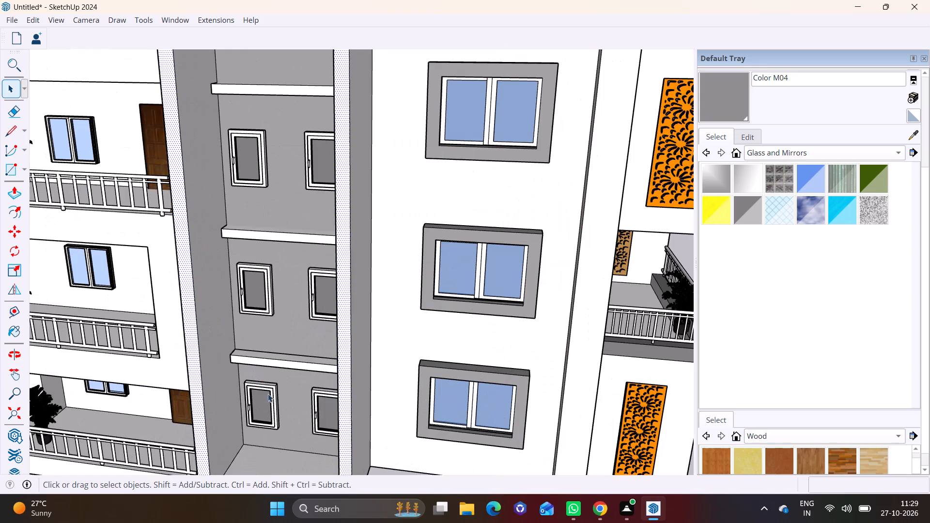
Delete the six small windows on the three adjacent lower floors of the recessed grey bay.
{"action": "left_click", "coordinate": [276, 396]}
{"action": "key", "text": "Delete"}
{"action": "left_click", "coordinate": [317, 408]}
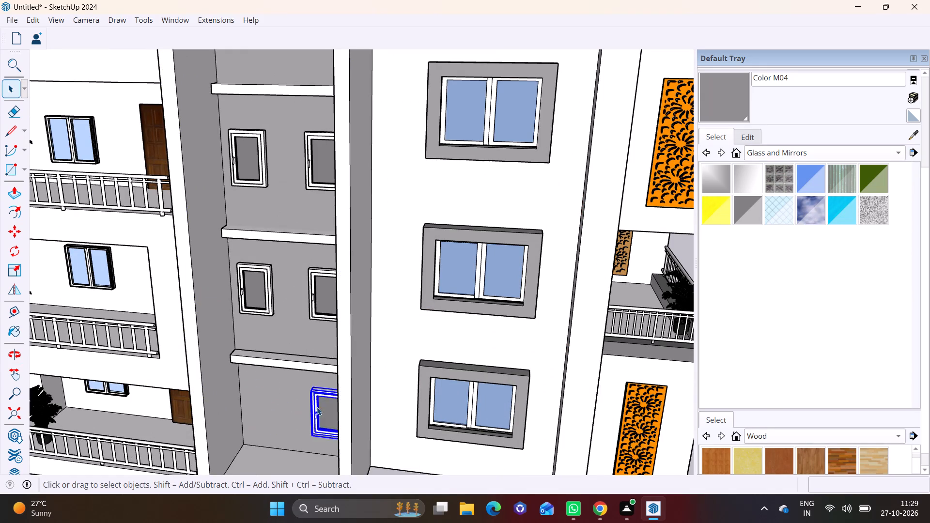
{"action": "key", "text": "Delete"}
{"action": "left_click", "coordinate": [321, 317]}
{"action": "key", "text": "Delete"}
{"action": "left_click", "coordinate": [269, 301]}
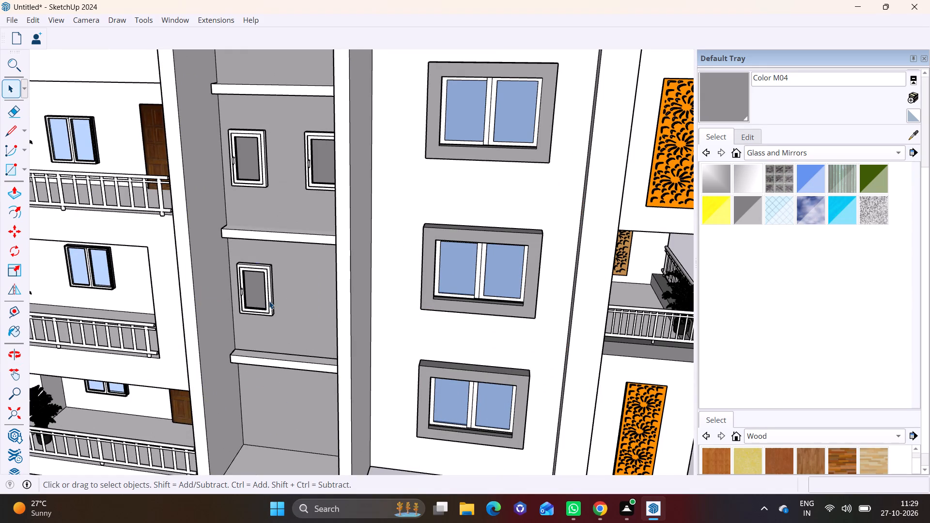
{"action": "key", "text": "Delete"}
{"action": "left_click", "coordinate": [242, 187]}
{"action": "key", "text": "Delete"}
{"action": "left_click", "coordinate": [308, 181]}
{"action": "key", "text": "Delete"}
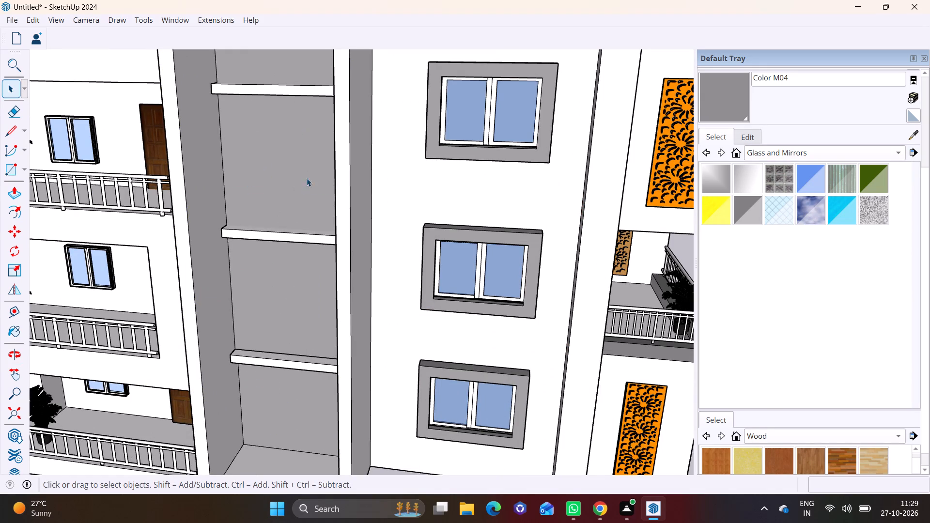
Push/Pull the front face of the lowest white ledge between the cleared floors outward about 3' 3 9/16".
{"action": "left_click", "coordinate": [294, 96]}
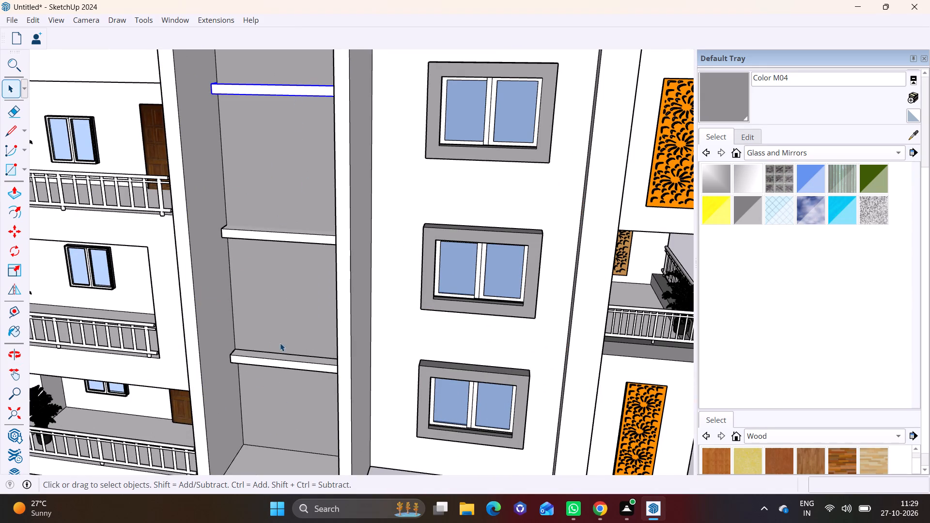
{"action": "scroll", "coordinate": [280, 343], "scroll_direction": "up", "scroll_amount": 4}
{"action": "left_click", "coordinate": [279, 374]}
{"action": "double_click", "coordinate": [293, 375]}
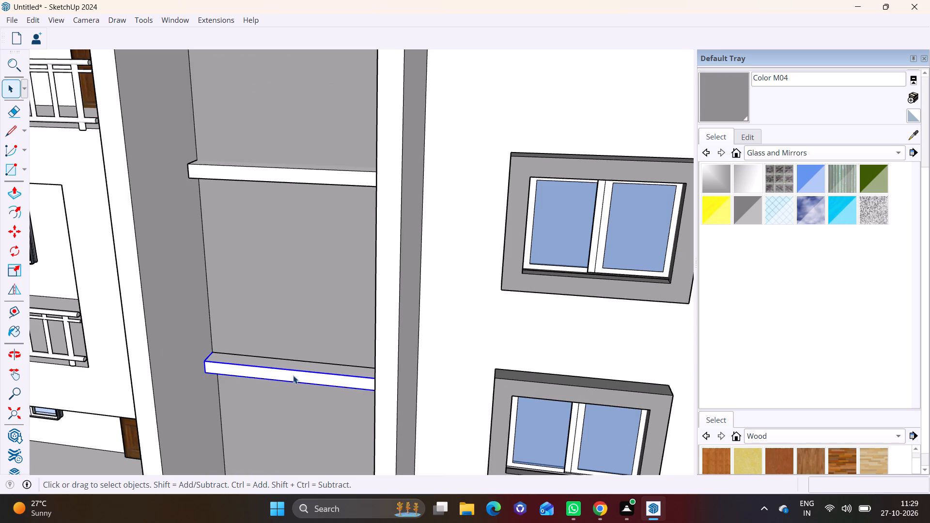
{"action": "left_click", "coordinate": [266, 376]}
{"action": "left_click", "coordinate": [14, 186]}
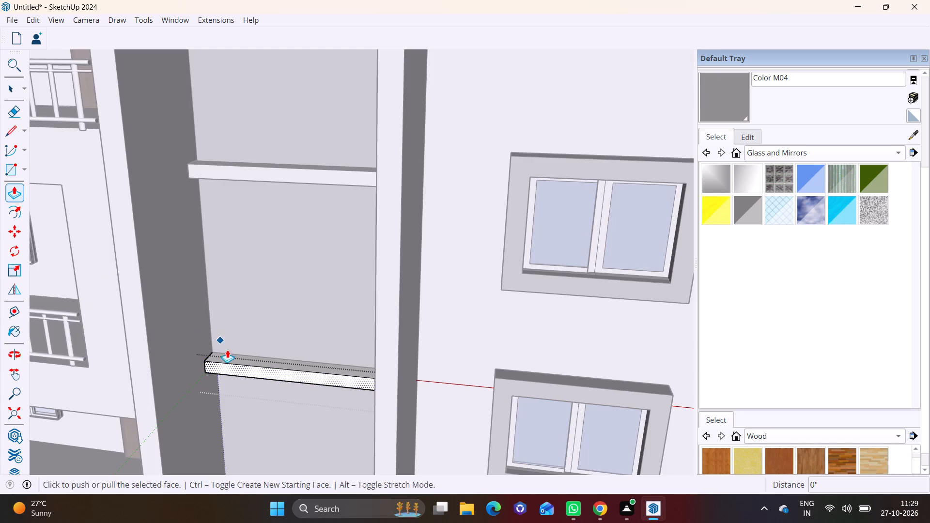
{"action": "left_click", "coordinate": [241, 368]}
{"action": "left_click", "coordinate": [208, 390]}
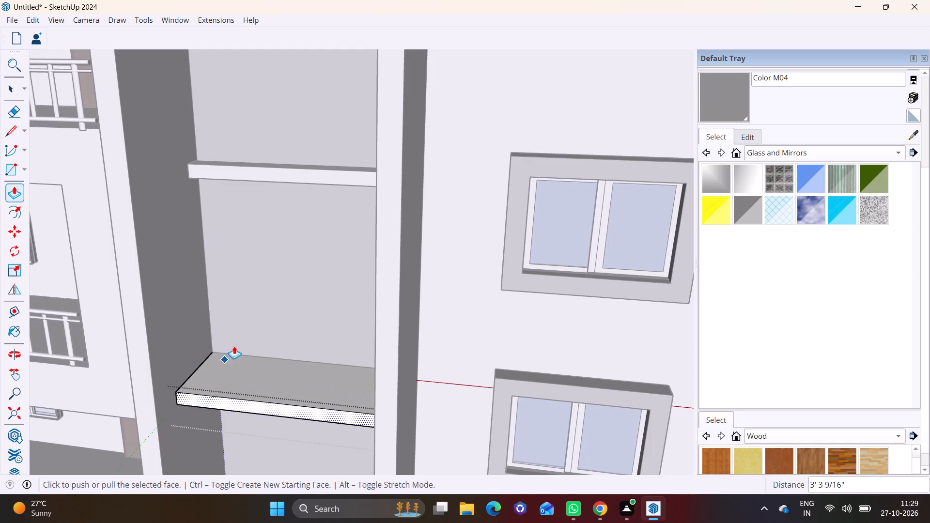
Push/Pull the front face of the next ledge up outward to match the depth of the extended ledge below.
{"action": "scroll", "coordinate": [213, 357], "scroll_direction": "down", "scroll_amount": 3}
{"action": "key", "text": "space"}
{"action": "left_click", "coordinate": [246, 220]}
{"action": "triple_click", "coordinate": [248, 225]}
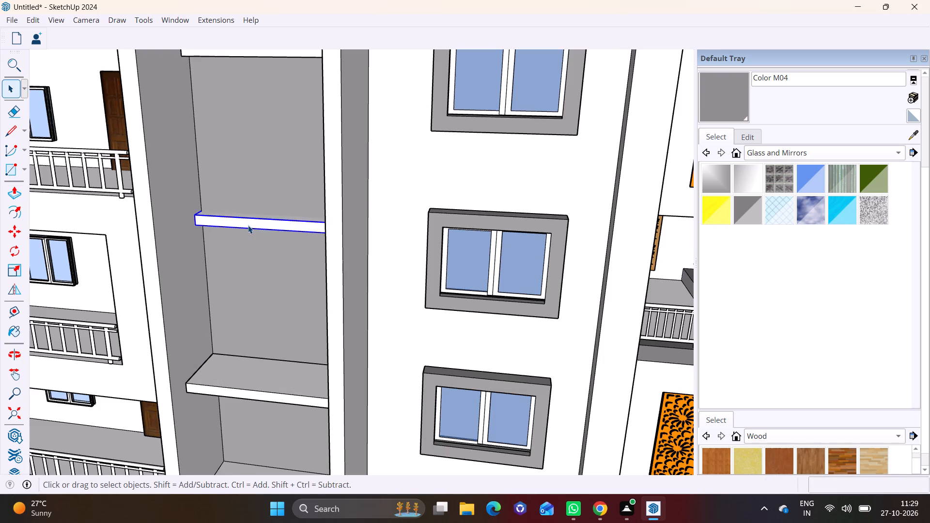
{"action": "left_click", "coordinate": [245, 224]}
{"action": "left_click", "coordinate": [14, 187]}
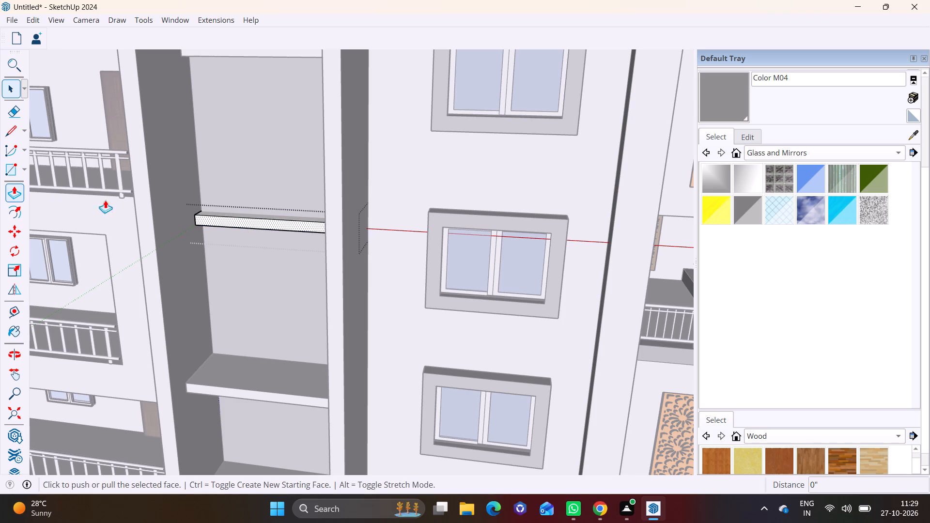
{"action": "left_click", "coordinate": [219, 222]}
{"action": "left_click", "coordinate": [249, 215]}
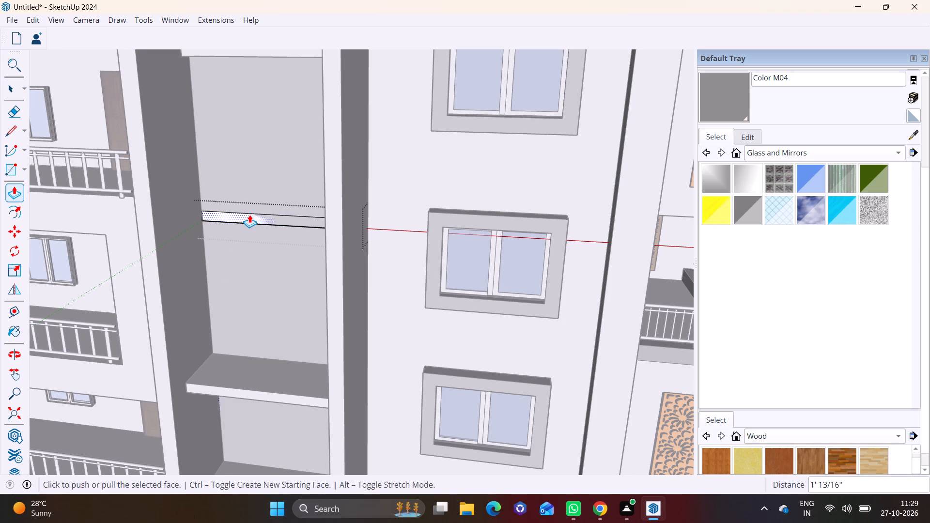
{"action": "left_click", "coordinate": [263, 217]}
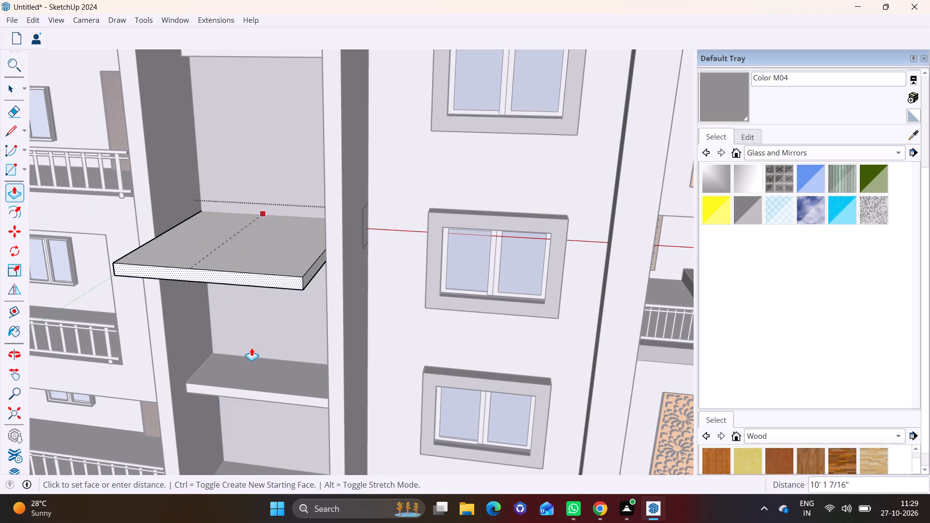
{"action": "left_click", "coordinate": [262, 392]}
Push/Pull the third ledge's front face, just below the remaining small windows, outward 3' 3 9/16" to match the ledge below.
{"action": "scroll", "coordinate": [189, 331], "scroll_direction": "down", "scroll_amount": 7}
{"action": "middle_click_drag", "start_coordinate": [210, 176], "coordinate": [234, 385], "text": "shift"}
{"action": "scroll", "coordinate": [234, 390], "scroll_direction": "up", "scroll_amount": 6}
{"action": "key", "text": "space"}
{"action": "triple_click", "coordinate": [240, 400]}
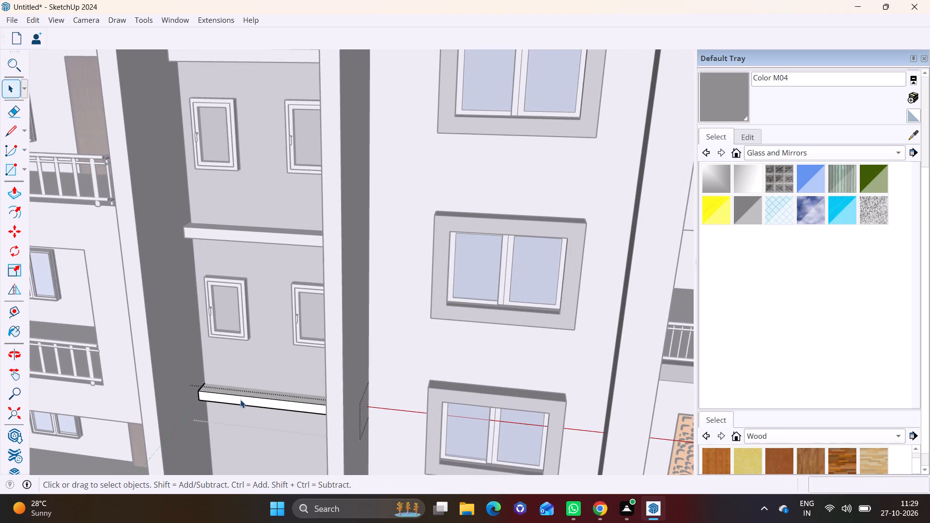
{"action": "left_click", "coordinate": [218, 398]}
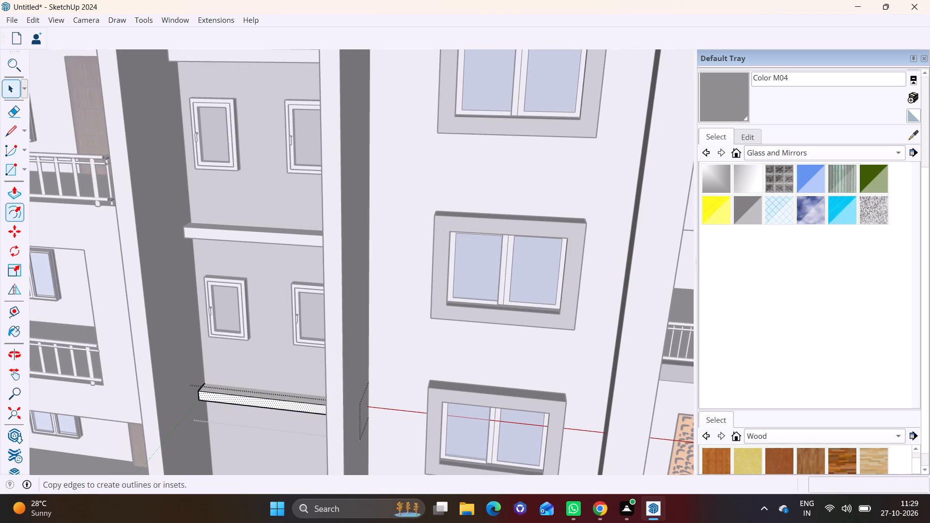
{"action": "left_click", "coordinate": [17, 193]}
{"action": "middle_click_drag", "start_coordinate": [220, 400], "coordinate": [231, 272], "text": "shift"}
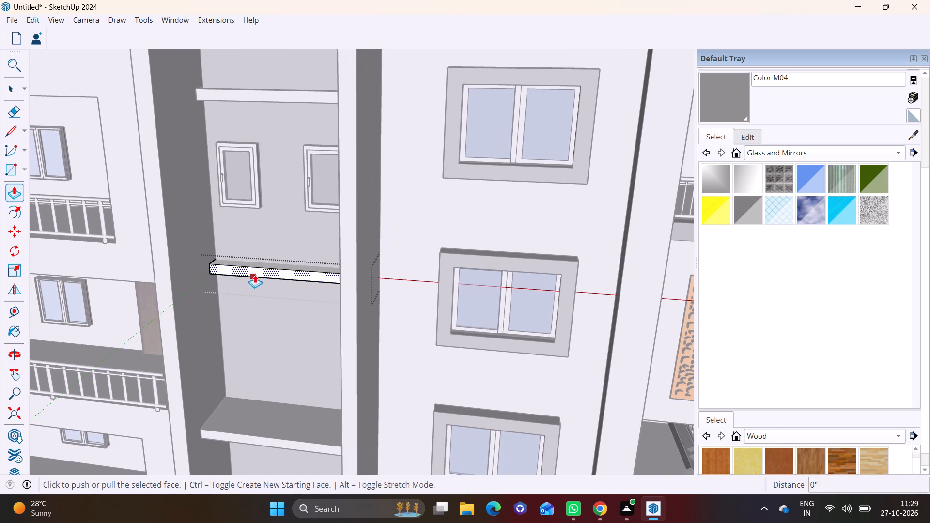
{"action": "left_click", "coordinate": [258, 270]}
{"action": "left_click", "coordinate": [270, 438]}
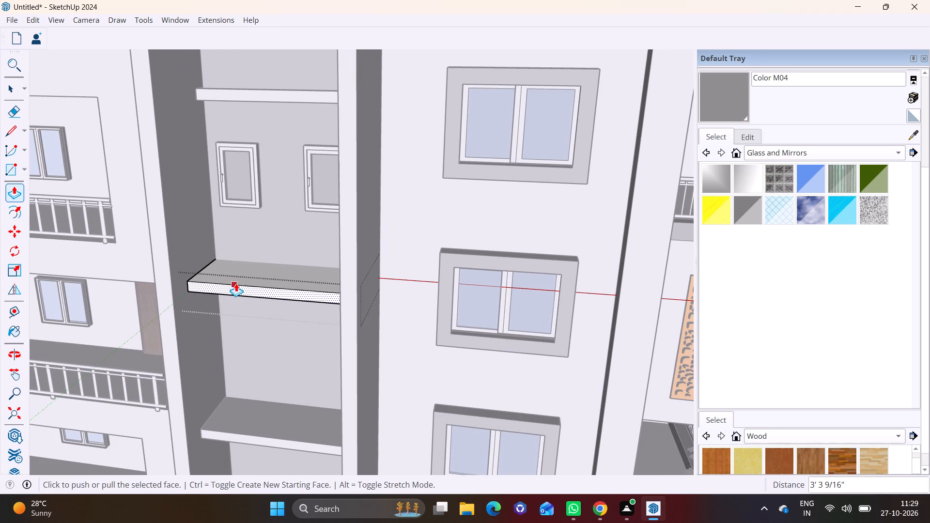
Push/Pull the front face of the fourth ledge up in the grey bay outward 3' 3 9/16", matching the ledge below.
{"action": "scroll", "coordinate": [236, 283], "scroll_direction": "down", "scroll_amount": 3}
{"action": "middle_click_drag", "start_coordinate": [240, 201], "coordinate": [205, 434], "text": "shift"}
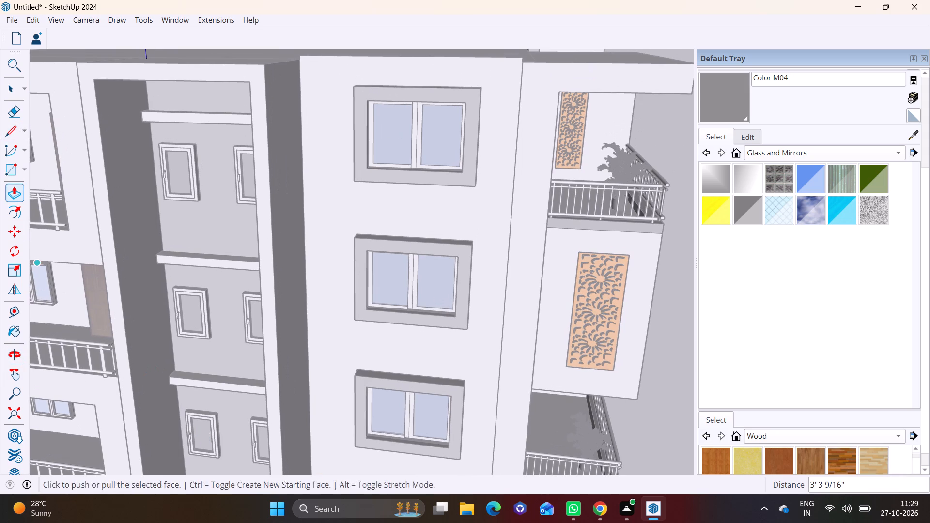
{"action": "left_click", "coordinate": [12, 92]}
{"action": "scroll", "coordinate": [197, 380], "scroll_direction": "up", "scroll_amount": 4}
{"action": "triple_click", "coordinate": [200, 387]}
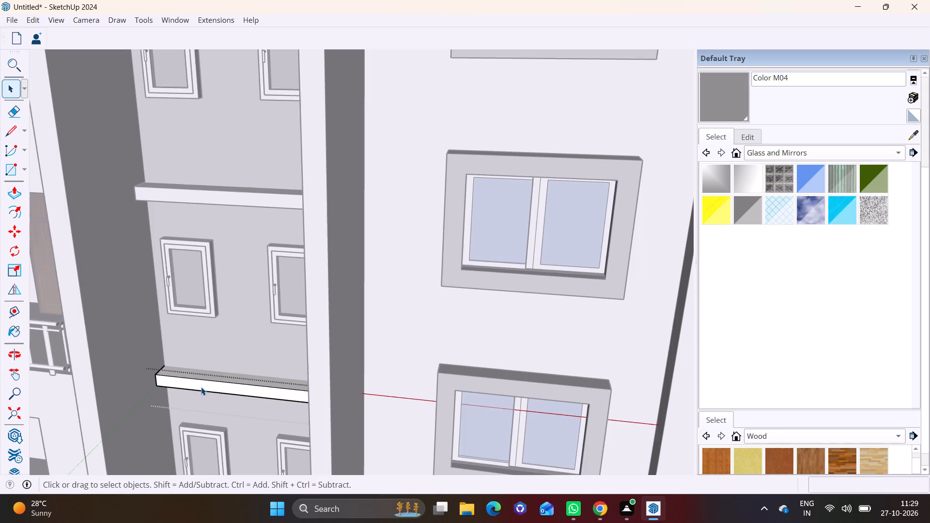
{"action": "left_click", "coordinate": [202, 387]}
{"action": "left_click", "coordinate": [190, 383]}
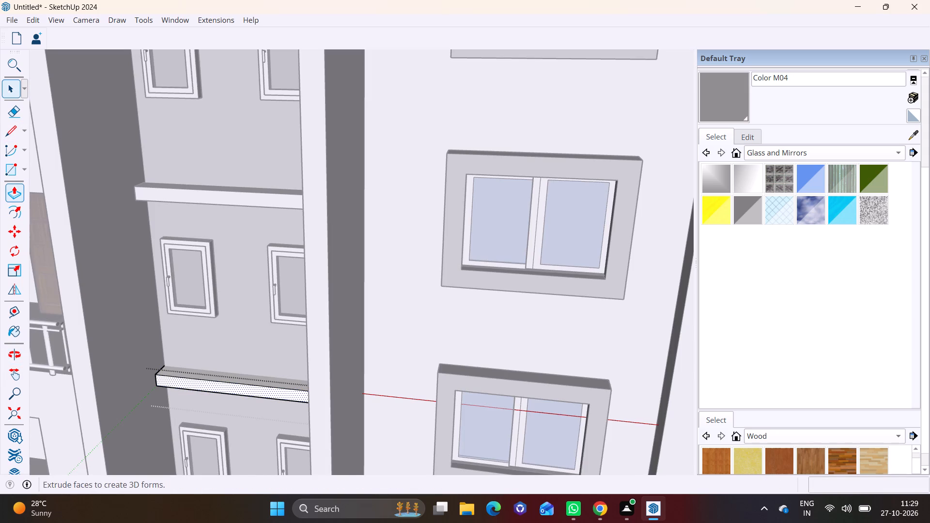
{"action": "left_click", "coordinate": [14, 185]}
{"action": "left_click", "coordinate": [204, 383]}
{"action": "middle_click_drag", "start_coordinate": [207, 401], "coordinate": [224, 263], "text": "shift"}
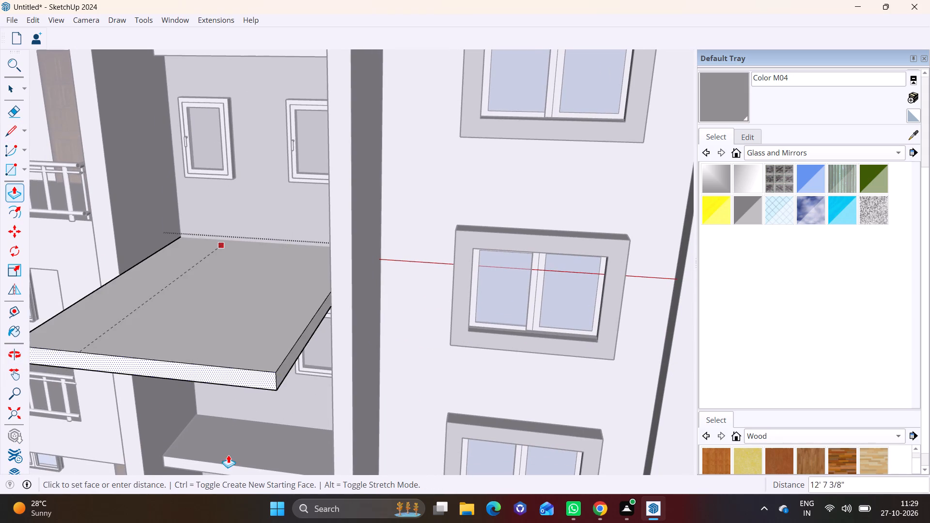
{"action": "left_click", "coordinate": [225, 461]}
Push/Pull the front face of the ledge second from the top of the grey bay outward to the extended ledges' depth.
{"action": "scroll", "coordinate": [201, 271], "scroll_direction": "down", "scroll_amount": 3}
{"action": "middle_click_drag", "start_coordinate": [225, 283], "coordinate": [237, 483], "text": "shift"}
{"action": "scroll", "coordinate": [223, 471], "scroll_direction": "down", "scroll_amount": 1, "text": "shift"}
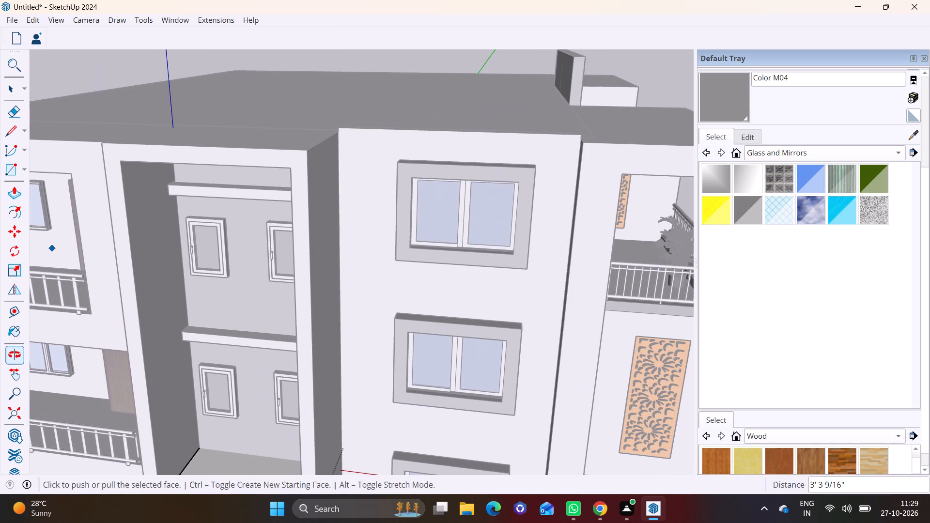
{"action": "left_click", "coordinate": [9, 85]}
{"action": "triple_click", "coordinate": [207, 338]}
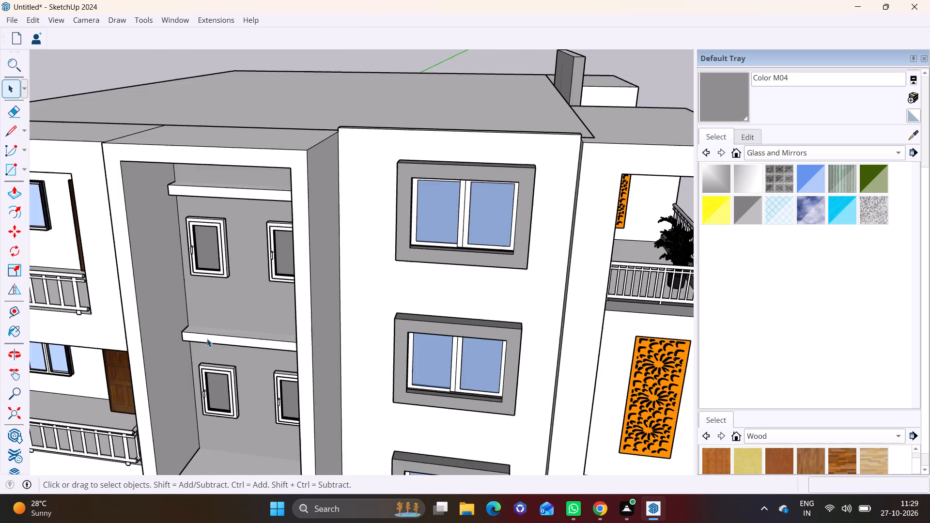
{"action": "left_click", "coordinate": [207, 342]}
{"action": "left_click", "coordinate": [215, 341]}
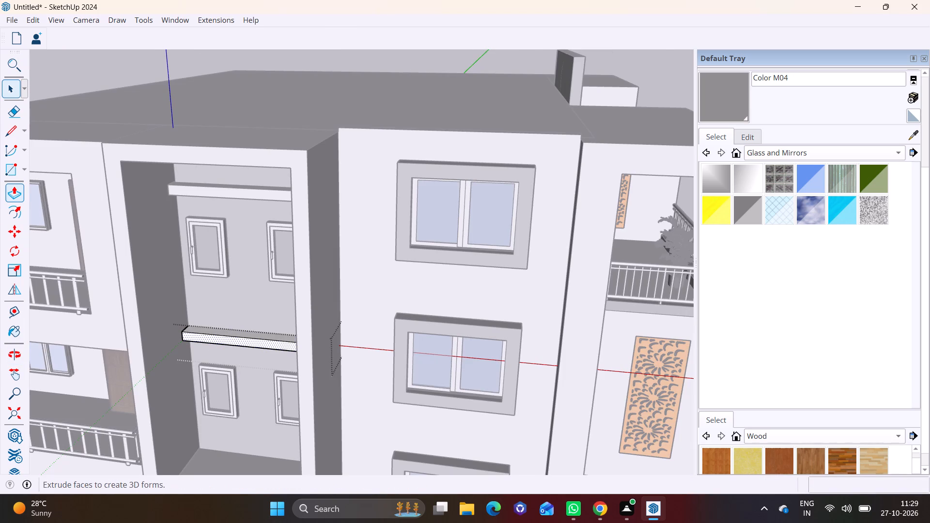
{"action": "left_click", "coordinate": [15, 190]}
{"action": "left_click", "coordinate": [201, 338]}
{"action": "middle_click_drag", "start_coordinate": [196, 380], "coordinate": [204, 332], "text": "shift"}
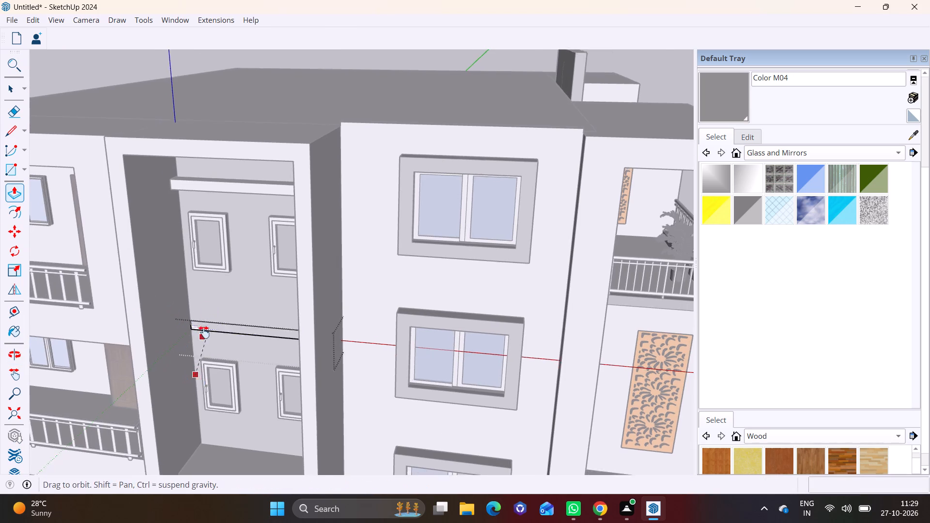
{"action": "middle_click_drag", "start_coordinate": [204, 332], "coordinate": [199, 269], "text": "shift"}
{"action": "left_click", "coordinate": [230, 375]}
Push/Pull the front face of the grey bay's topmost ledge outward 3' 3 9/16" to match the ledge below.
{"action": "middle_click_drag", "start_coordinate": [230, 253], "coordinate": [222, 361], "text": "shift"}
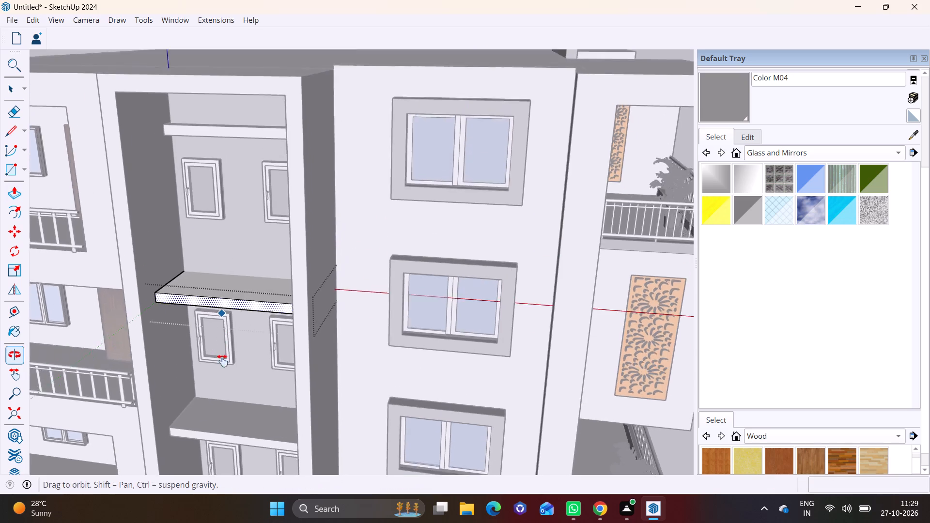
{"action": "middle_click_drag", "start_coordinate": [222, 361], "coordinate": [221, 441], "text": "shift"}
{"action": "left_click", "coordinate": [13, 90]}
{"action": "scroll", "coordinate": [207, 281], "scroll_direction": "up", "scroll_amount": 3}
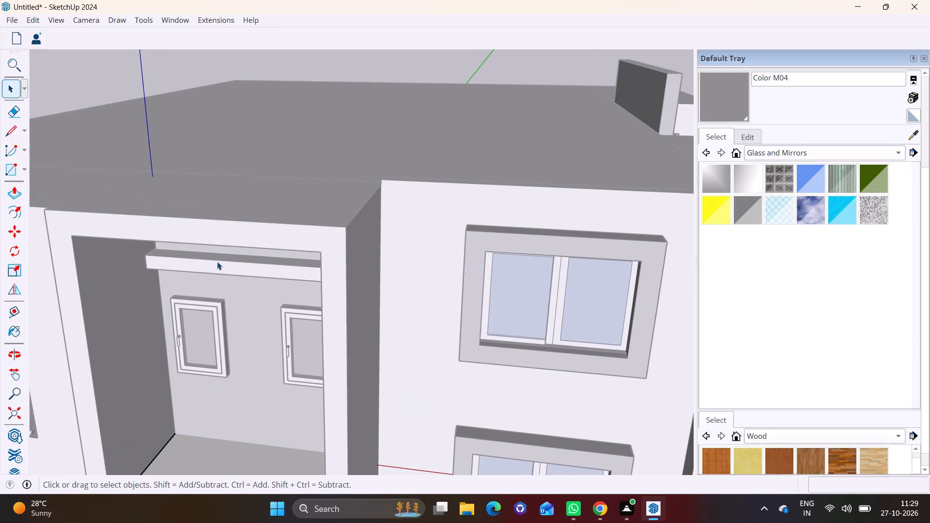
{"action": "triple_click", "coordinate": [220, 265]}
{"action": "left_click", "coordinate": [210, 265]}
{"action": "left_click", "coordinate": [190, 263]}
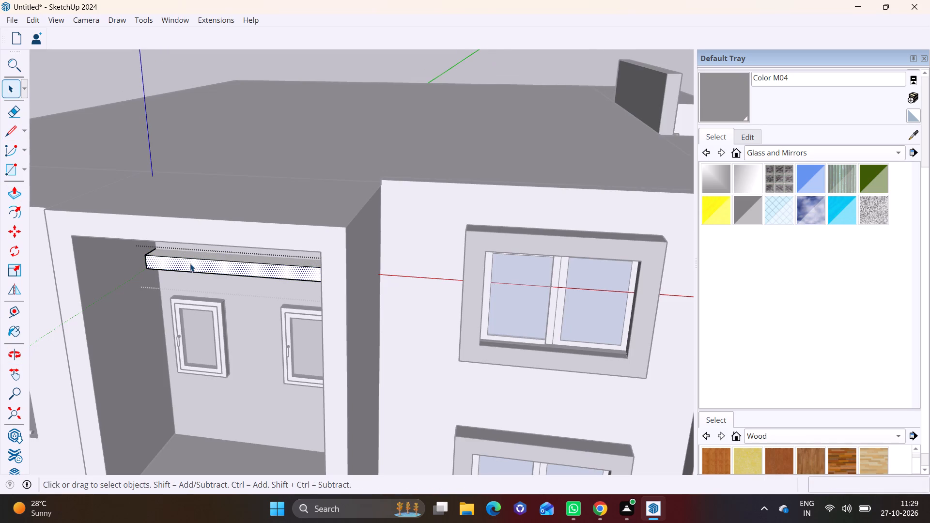
{"action": "left_click", "coordinate": [10, 191]}
{"action": "left_click", "coordinate": [183, 262]}
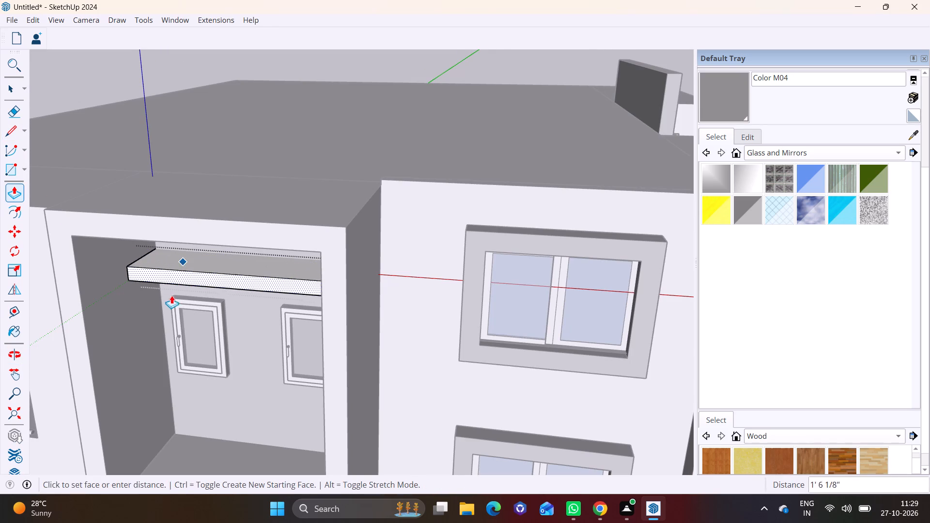
{"action": "middle_click_drag", "start_coordinate": [173, 302], "coordinate": [178, 208]}
{"action": "left_click", "coordinate": [260, 402]}
Clear the selection and delete the four small windows on the top two floors of the grey bay.
{"action": "scroll", "coordinate": [194, 350], "scroll_direction": "down", "scroll_amount": 2}
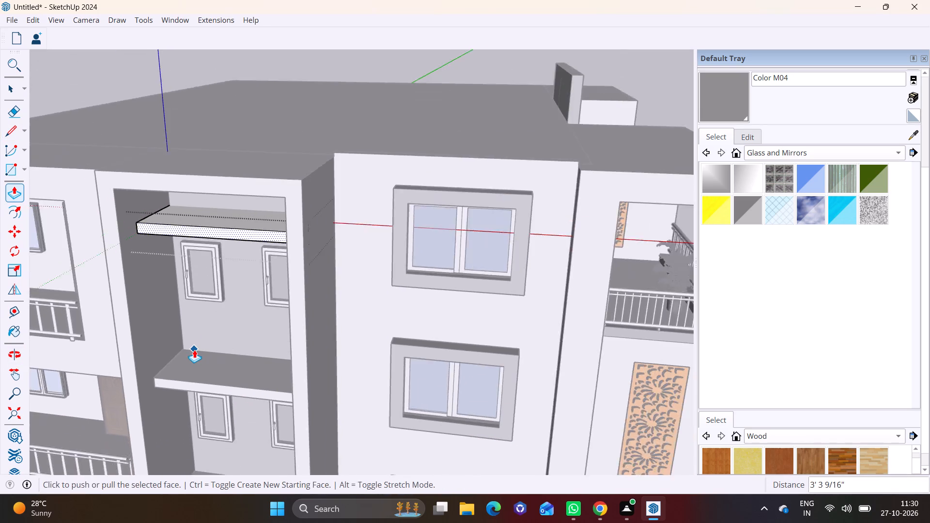
{"action": "scroll", "coordinate": [194, 350], "scroll_direction": "down", "scroll_amount": 4}
{"action": "middle_click_drag", "start_coordinate": [194, 350], "coordinate": [192, 278]}
{"action": "scroll", "coordinate": [201, 281], "scroll_direction": "up", "scroll_amount": 6}
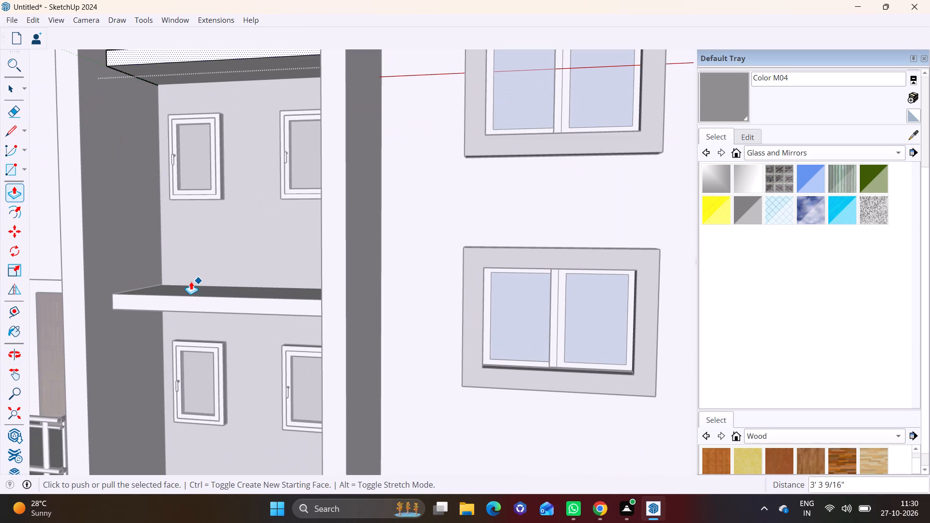
{"action": "key", "text": "space"}
{"action": "left_click", "coordinate": [442, 266]}
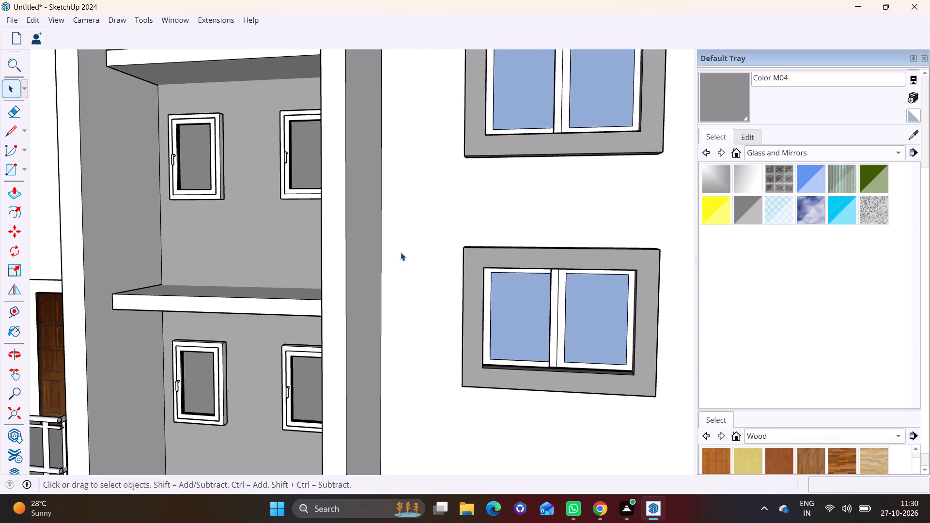
{"action": "middle_click_drag", "start_coordinate": [400, 252], "coordinate": [341, 294]}
{"action": "left_click", "coordinate": [139, 223]}
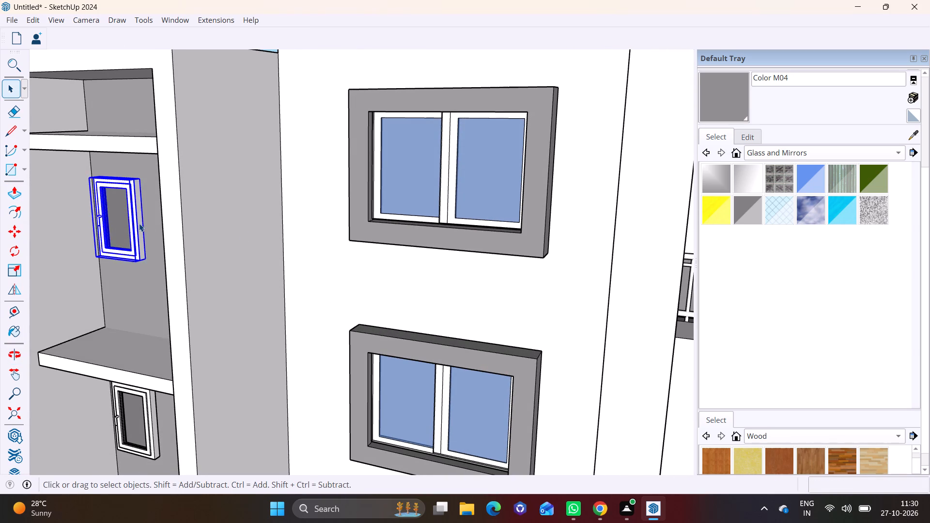
{"action": "key", "text": "Delete"}
{"action": "middle_click_drag", "start_coordinate": [165, 220], "coordinate": [349, 217]}
{"action": "left_click", "coordinate": [330, 254]}
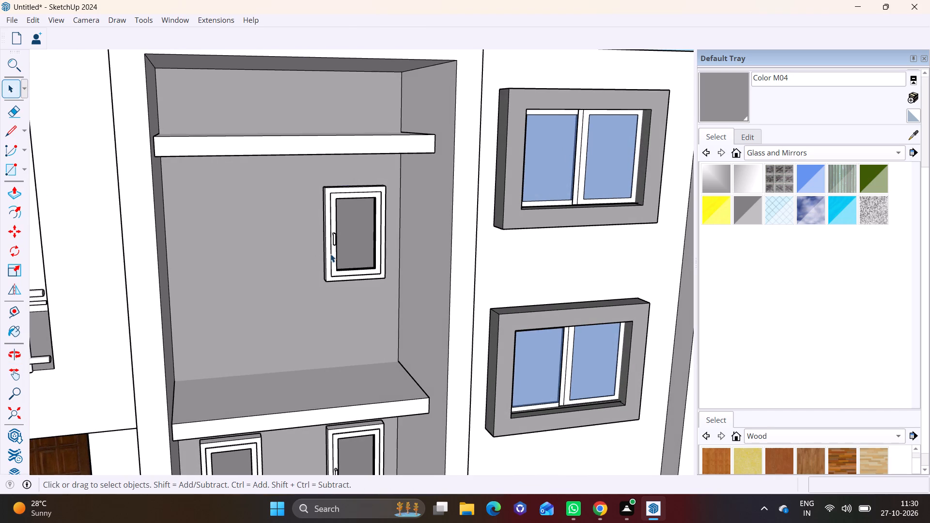
{"action": "key", "text": "Delete"}
{"action": "left_click", "coordinate": [340, 439]}
{"action": "key", "text": "Delete"}
{"action": "left_click", "coordinate": [258, 452]}
{"action": "key", "text": "Delete"}
Copy the two remaining small windows in the grey bay straight up about 32' 6", placing the copies above the roof.
{"action": "scroll", "coordinate": [276, 260], "scroll_direction": "down", "scroll_amount": 4}
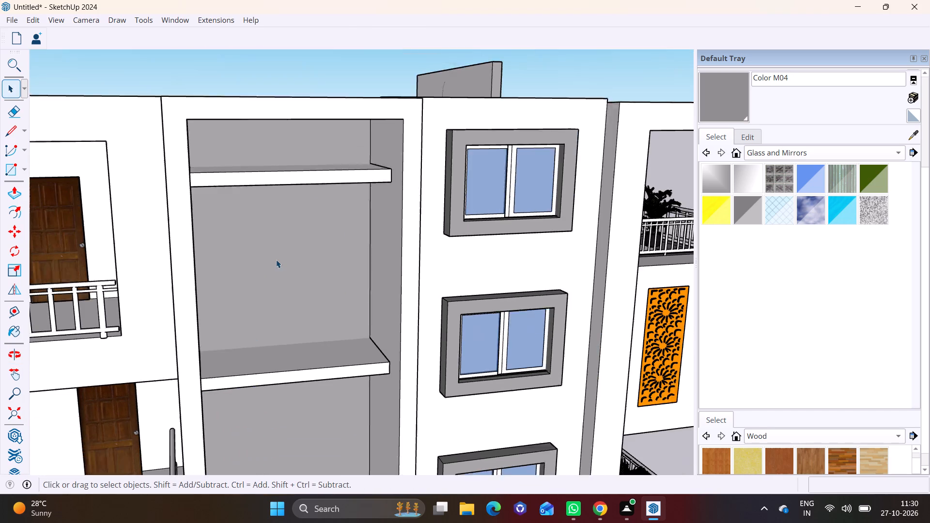
{"action": "middle_click_drag", "start_coordinate": [325, 326], "coordinate": [243, 99], "text": "shift"}
{"action": "middle_click_drag", "start_coordinate": [243, 353], "coordinate": [223, 192], "text": "shift"}
{"action": "left_click", "coordinate": [220, 198]}
{"action": "scroll", "coordinate": [220, 197], "scroll_direction": "down", "scroll_amount": 8}
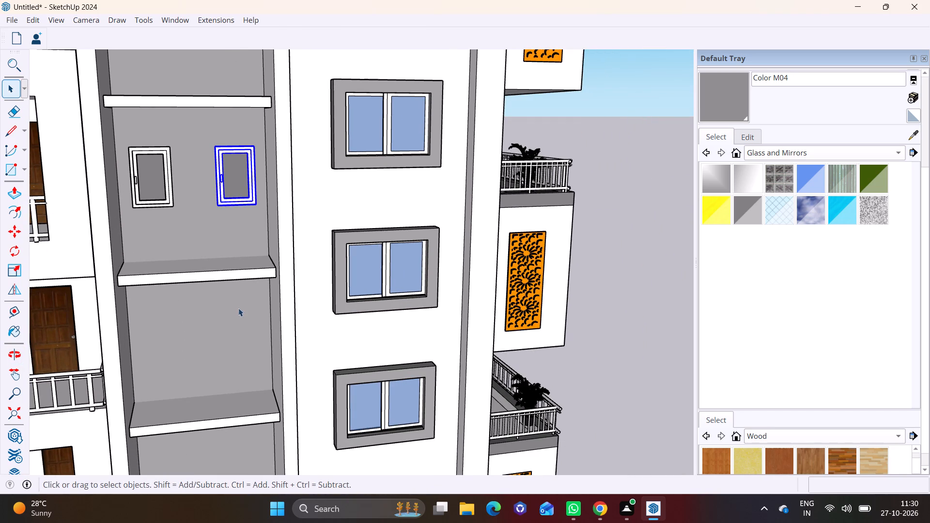
{"action": "scroll", "coordinate": [238, 308], "scroll_direction": "down", "scroll_amount": 6}
{"action": "middle_click_drag", "start_coordinate": [231, 348], "coordinate": [267, 361], "text": "shift"}
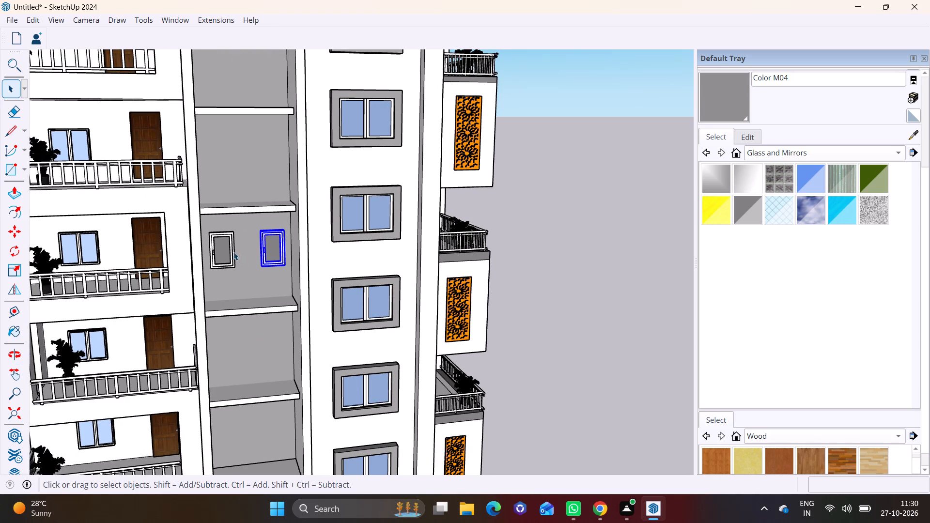
{"action": "left_click", "coordinate": [232, 255], "text": "ctrl"}
{"action": "key", "text": "m"}
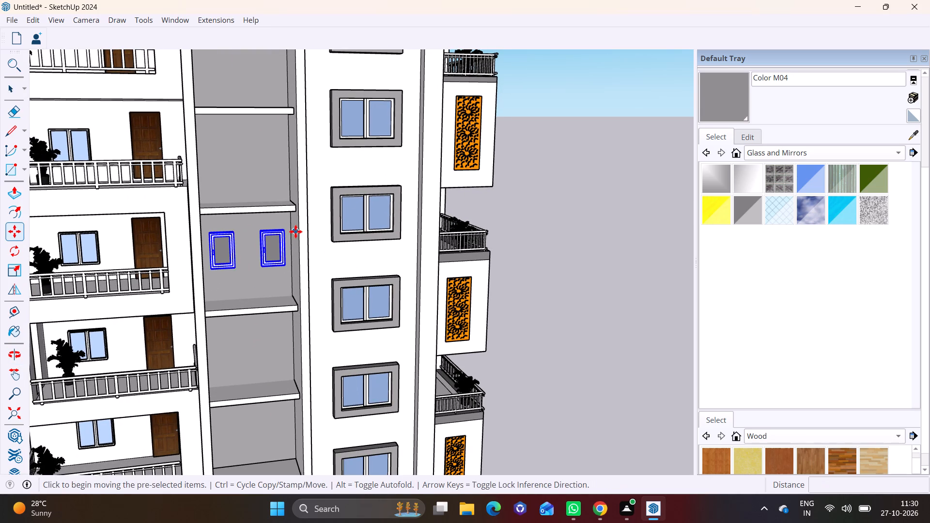
{"action": "left_click", "coordinate": [282, 234]}
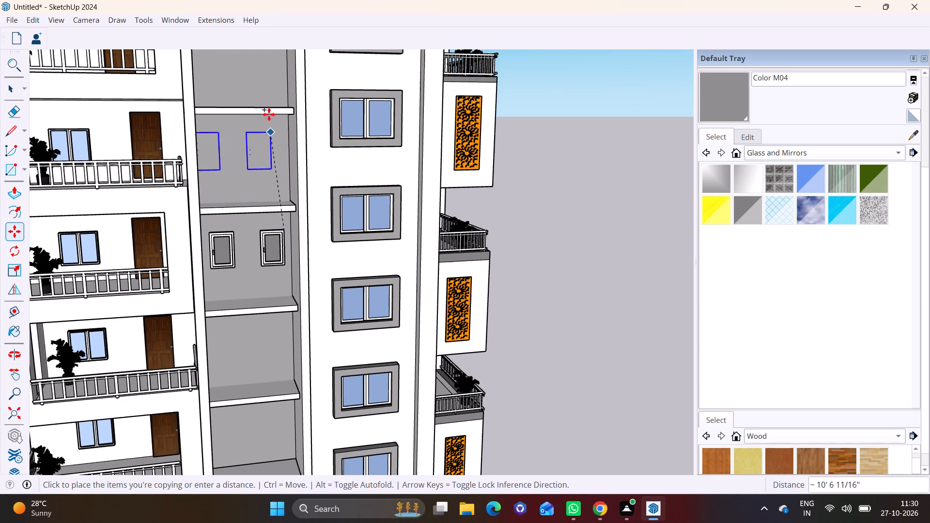
{"action": "middle_click_drag", "start_coordinate": [280, 138], "coordinate": [288, 333], "text": "shift"}
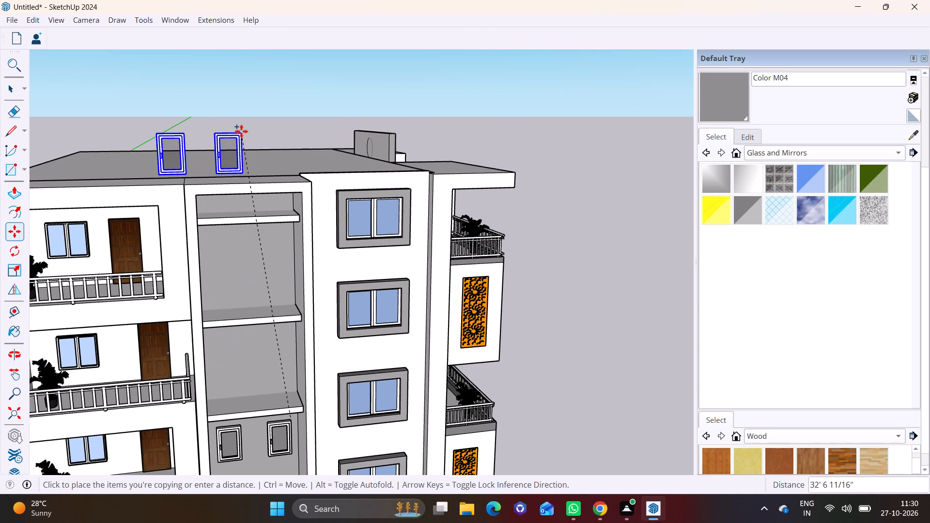
{"action": "left_click", "coordinate": [242, 125]}
{"action": "middle_click_drag", "start_coordinate": [292, 345], "coordinate": [262, 223], "text": "shift"}
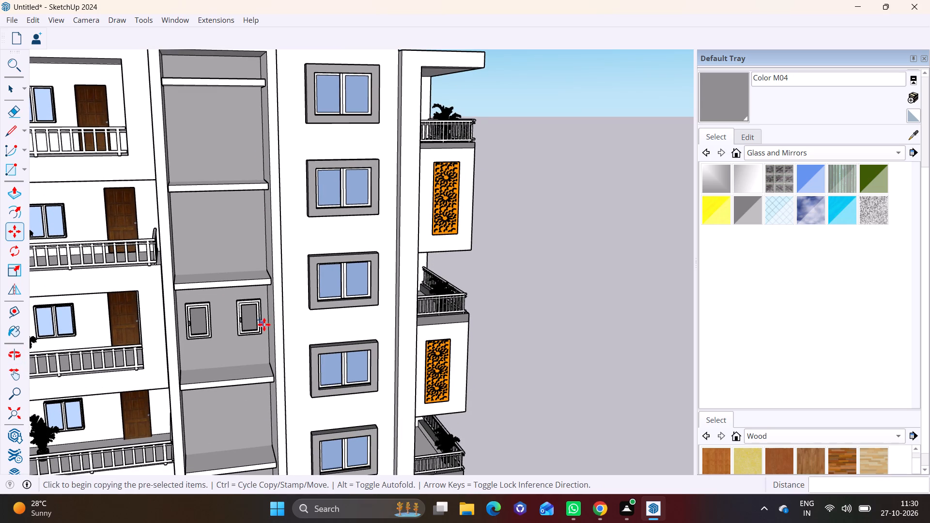
Delete the two original small windows left inside the grey bay.
{"action": "key", "text": "space"}
{"action": "left_click", "coordinate": [262, 324]}
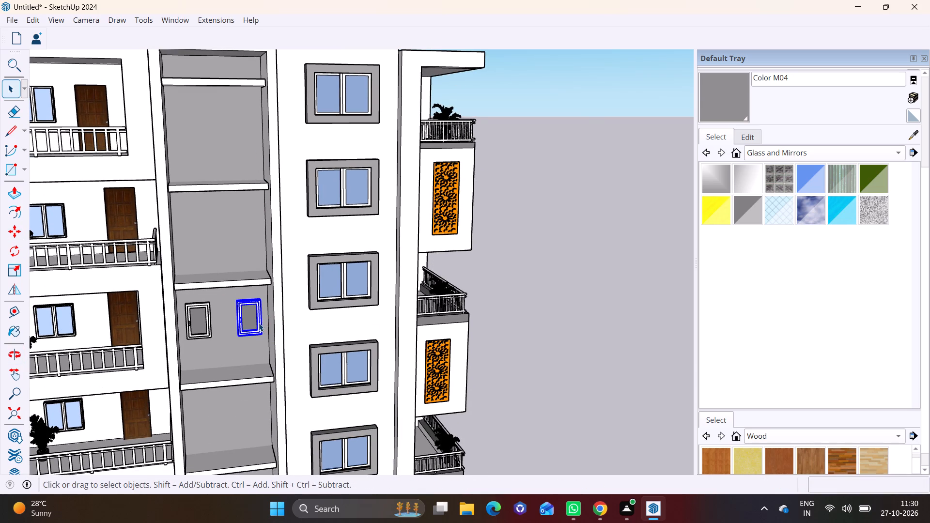
{"action": "key", "text": "Delete"}
{"action": "left_click", "coordinate": [209, 325]}
{"action": "key", "text": "Delete"}
Push/Pull the grey bay's recessed back wall outward 4' 9/16" and clear the selection.
{"action": "scroll", "coordinate": [209, 325], "scroll_direction": "down", "scroll_amount": 3}
{"action": "middle_click_drag", "start_coordinate": [218, 334], "coordinate": [72, 324]}
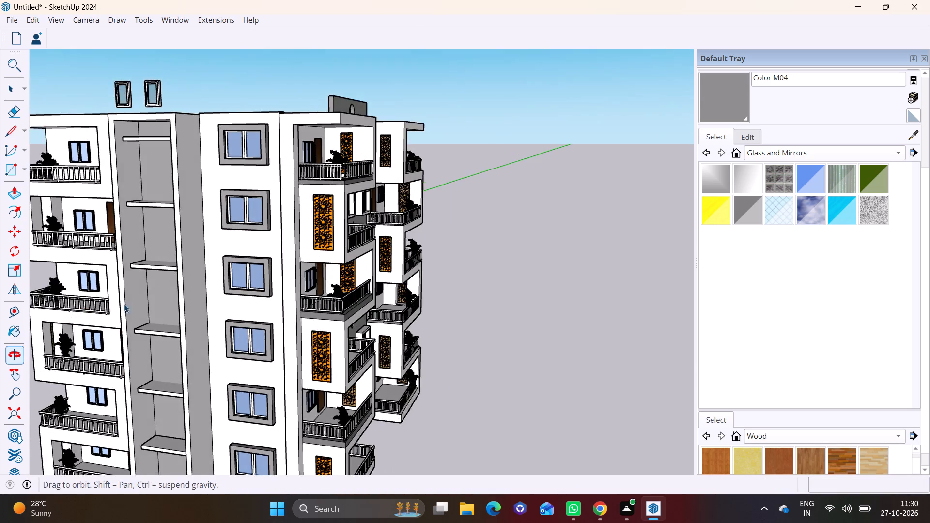
{"action": "scroll", "coordinate": [189, 298], "scroll_direction": "down", "scroll_amount": 3}
{"action": "middle_click_drag", "start_coordinate": [180, 314], "coordinate": [302, 364], "text": "shift"}
{"action": "scroll", "coordinate": [268, 387], "scroll_direction": "up", "scroll_amount": 2}
{"action": "middle_click_drag", "start_coordinate": [258, 385], "coordinate": [216, 362]}
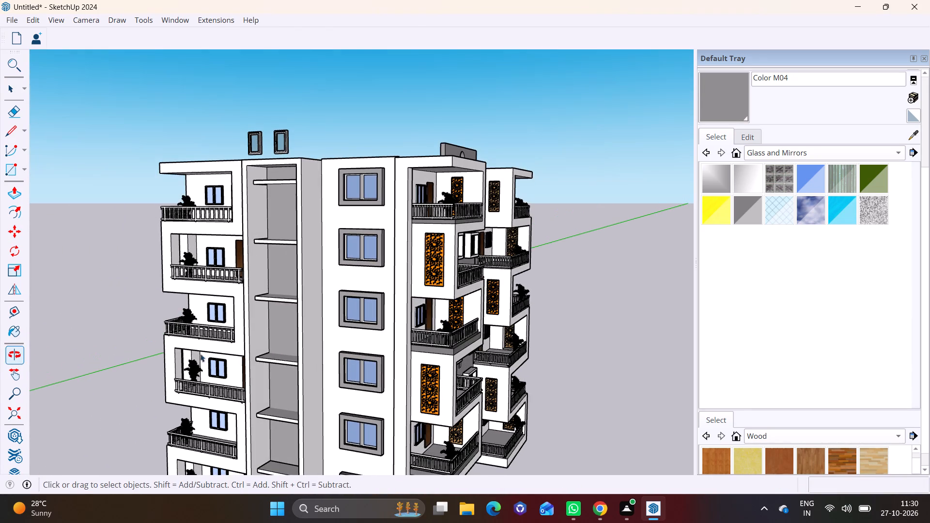
{"action": "left_click", "coordinate": [284, 328]}
{"action": "left_click", "coordinate": [7, 194]}
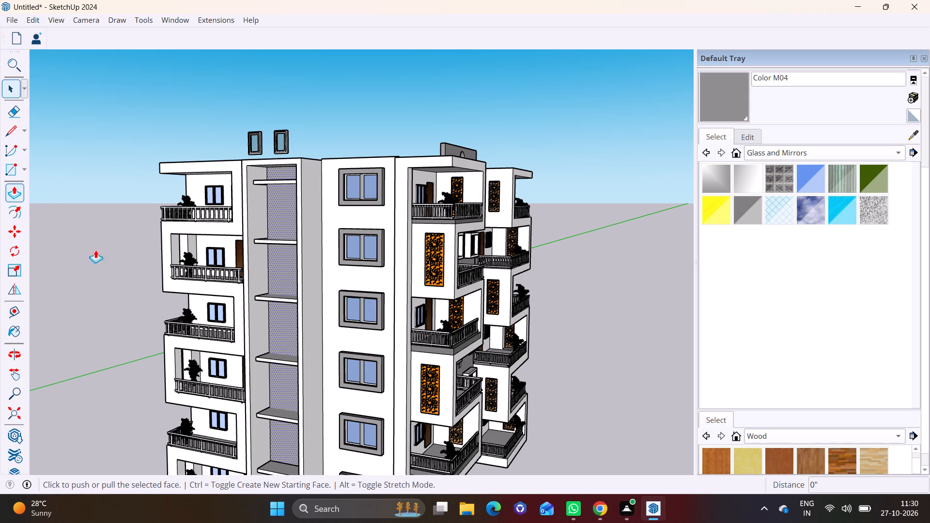
{"action": "left_click", "coordinate": [285, 314]}
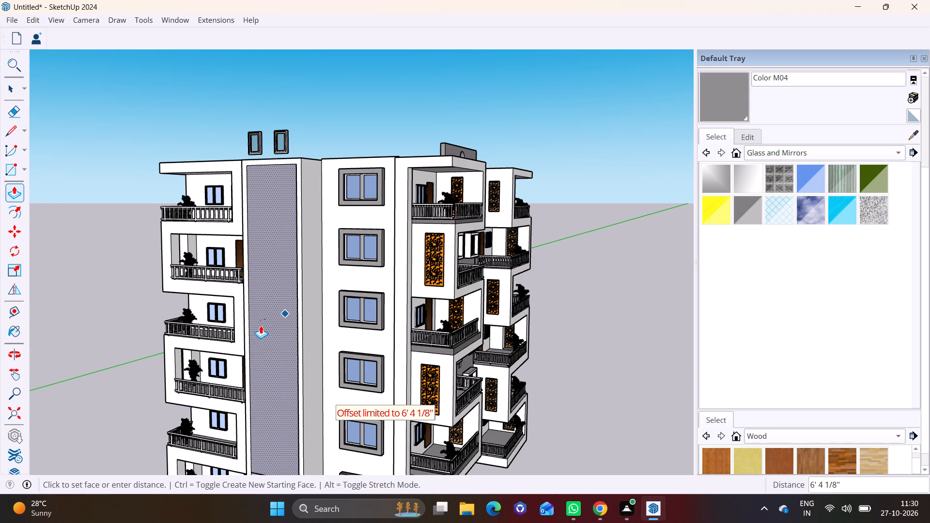
{"action": "scroll", "coordinate": [265, 323], "scroll_direction": "up", "scroll_amount": 6}
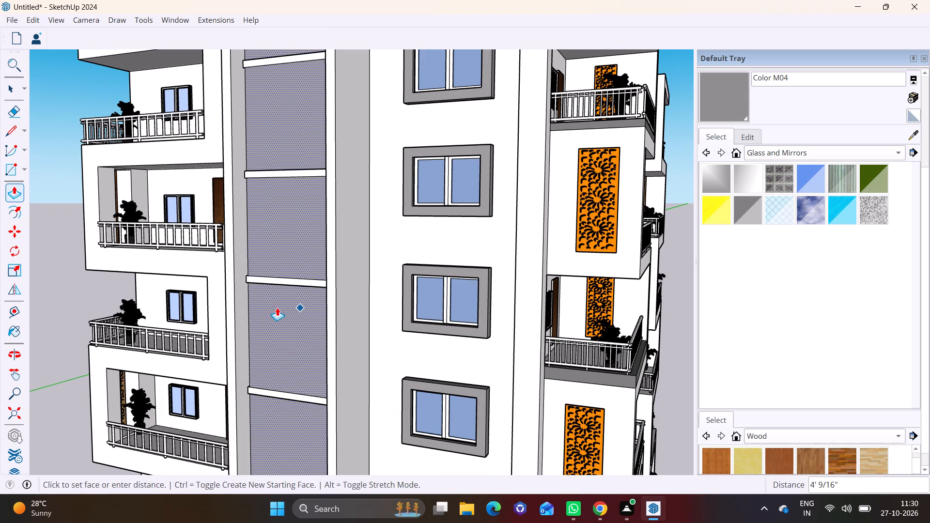
{"action": "left_click", "coordinate": [277, 308]}
{"action": "scroll", "coordinate": [248, 366], "scroll_direction": "down", "scroll_amount": 1}
{"action": "middle_click_drag", "start_coordinate": [246, 377], "coordinate": [190, 437]}
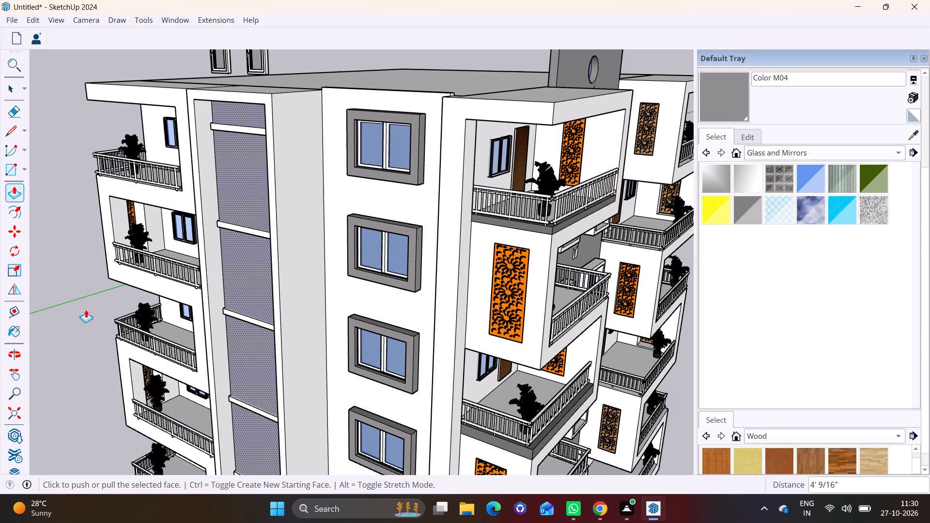
{"action": "key", "text": "space"}
{"action": "left_click", "coordinate": [72, 299]}
Move the two windows above the roof down about 13' 6" onto the bay's back wall, just below the topmost ledge.
{"action": "scroll", "coordinate": [143, 313], "scroll_direction": "down", "scroll_amount": 4}
{"action": "middle_click_drag", "start_coordinate": [175, 313], "coordinate": [239, 261]}
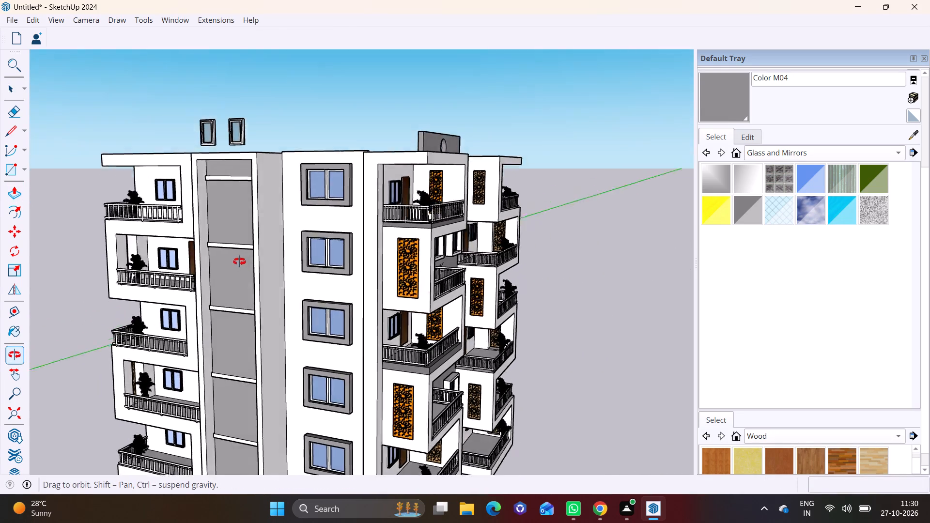
{"action": "middle_click_drag", "start_coordinate": [239, 261], "coordinate": [270, 241]}
{"action": "scroll", "coordinate": [285, 180], "scroll_direction": "up", "scroll_amount": 1}
{"action": "left_click", "coordinate": [256, 104]}
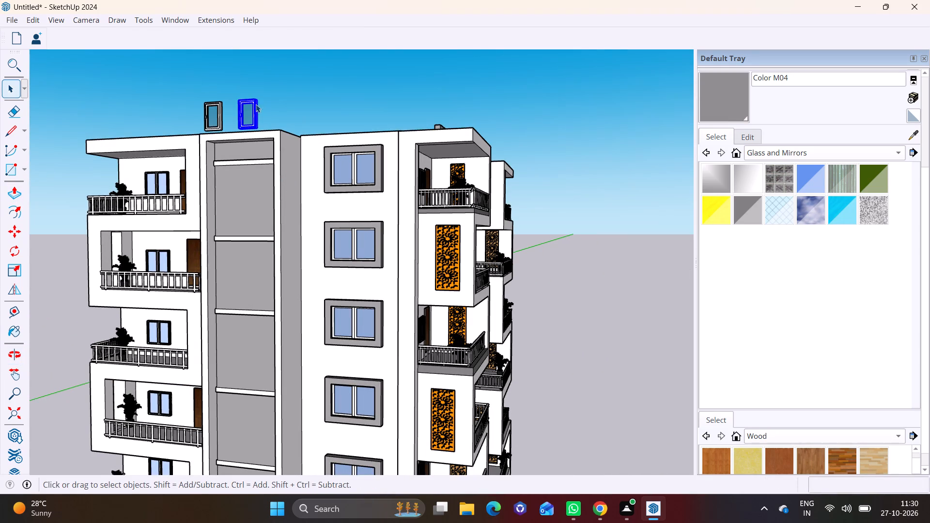
{"action": "left_click", "coordinate": [219, 111], "text": "ctrl"}
{"action": "key", "text": "m"}
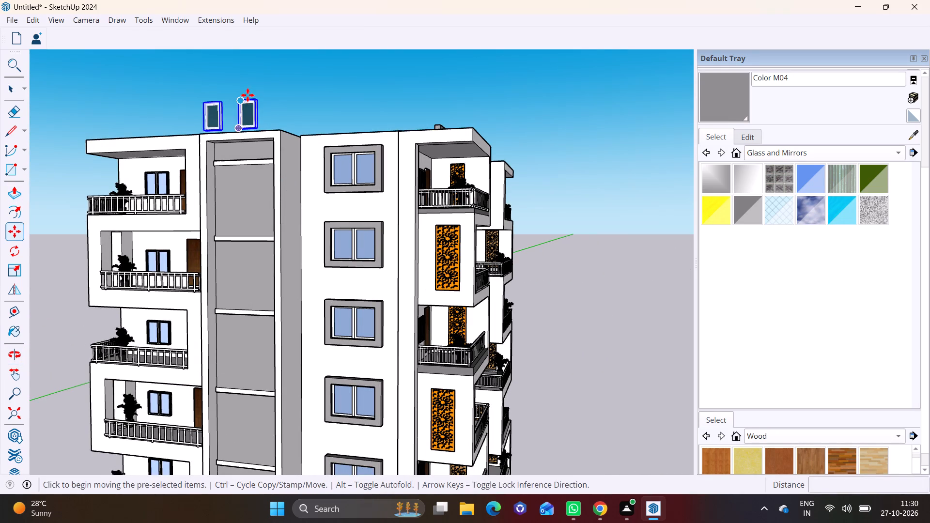
{"action": "left_click", "coordinate": [257, 97]}
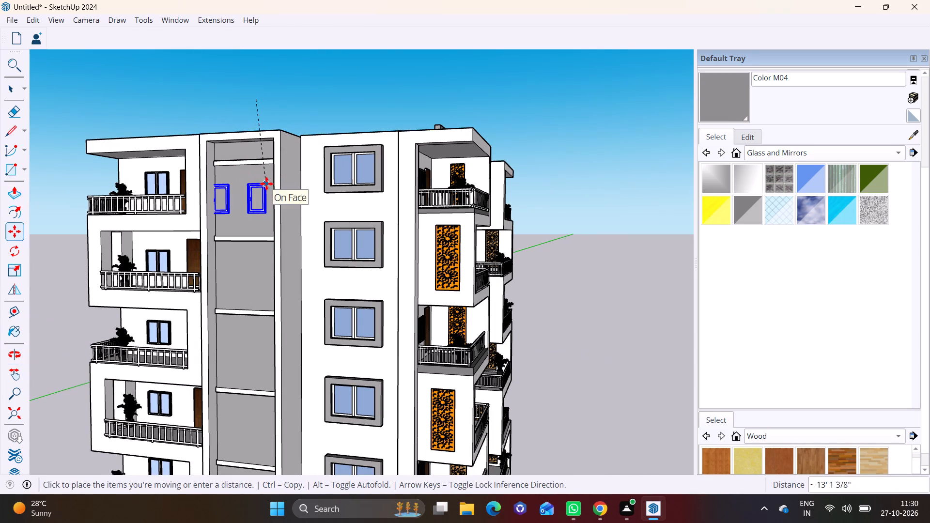
{"action": "scroll", "coordinate": [274, 180], "scroll_direction": "up", "scroll_amount": 3}
{"action": "middle_click_drag", "start_coordinate": [274, 180], "coordinate": [373, 194]}
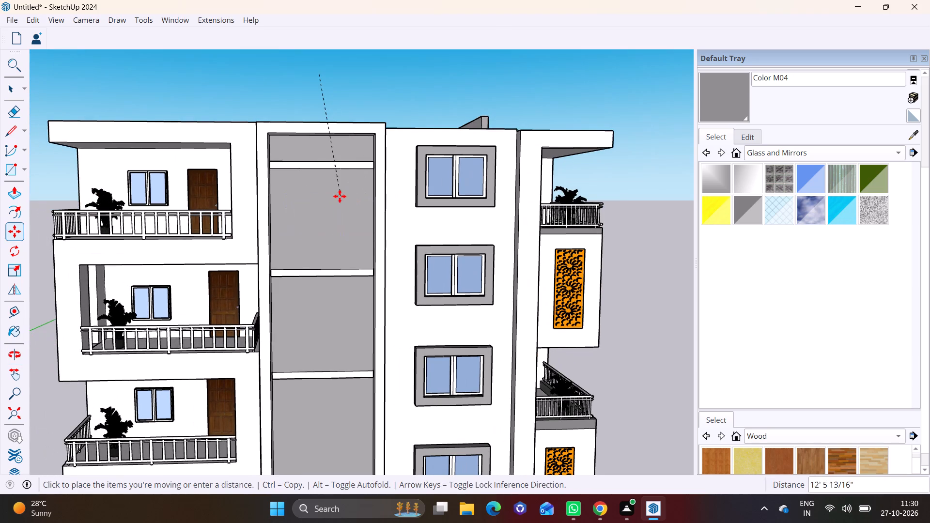
{"action": "middle_click_drag", "start_coordinate": [339, 208], "coordinate": [342, 155], "text": "shift"}
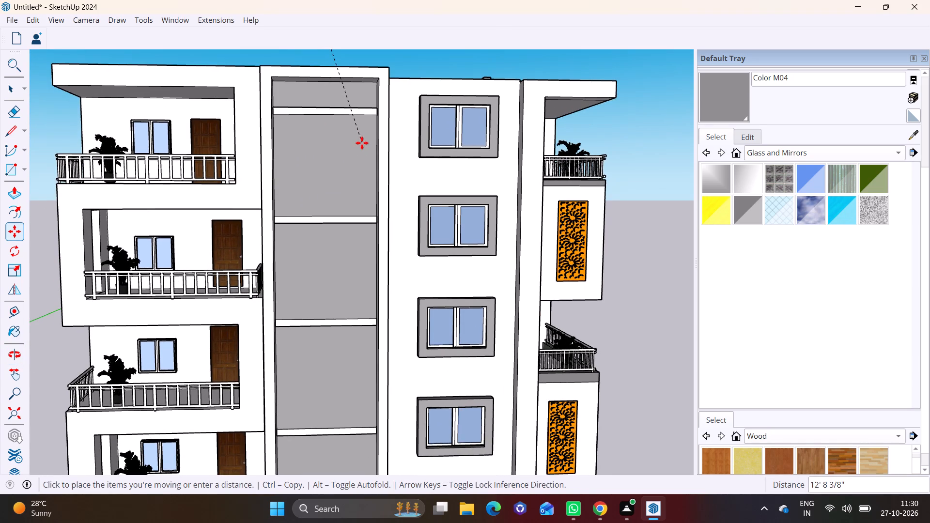
{"action": "left_click", "coordinate": [369, 142]}
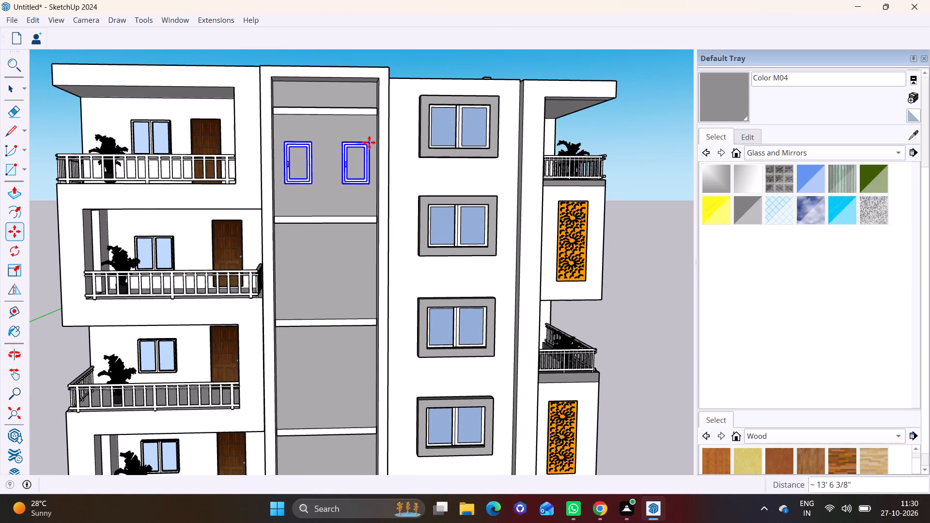
{"action": "middle_click_drag", "start_coordinate": [348, 204], "coordinate": [285, 261]}
{"action": "key", "text": "space"}
{"action": "left_click", "coordinate": [267, 259]}
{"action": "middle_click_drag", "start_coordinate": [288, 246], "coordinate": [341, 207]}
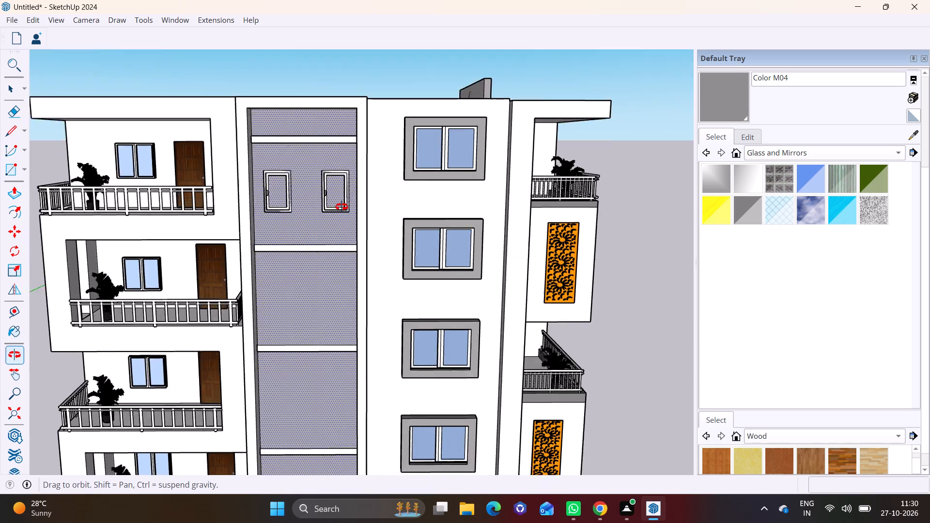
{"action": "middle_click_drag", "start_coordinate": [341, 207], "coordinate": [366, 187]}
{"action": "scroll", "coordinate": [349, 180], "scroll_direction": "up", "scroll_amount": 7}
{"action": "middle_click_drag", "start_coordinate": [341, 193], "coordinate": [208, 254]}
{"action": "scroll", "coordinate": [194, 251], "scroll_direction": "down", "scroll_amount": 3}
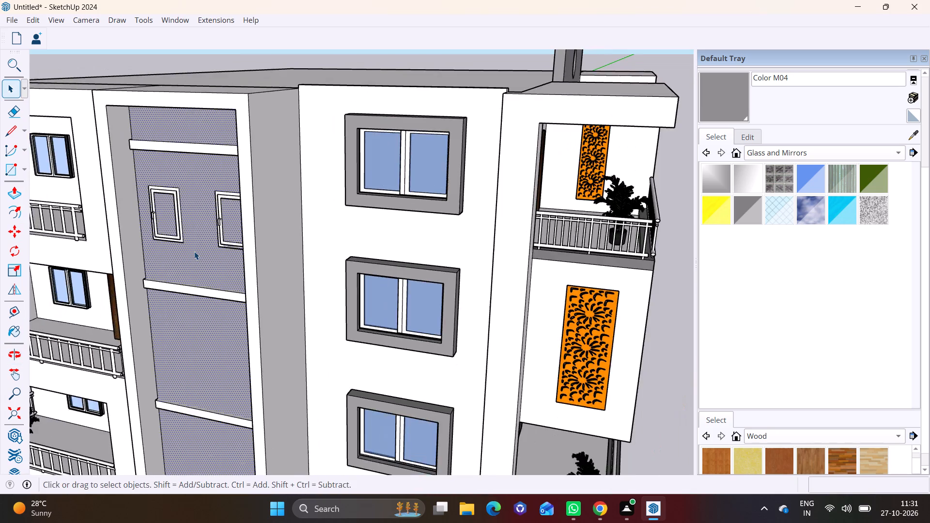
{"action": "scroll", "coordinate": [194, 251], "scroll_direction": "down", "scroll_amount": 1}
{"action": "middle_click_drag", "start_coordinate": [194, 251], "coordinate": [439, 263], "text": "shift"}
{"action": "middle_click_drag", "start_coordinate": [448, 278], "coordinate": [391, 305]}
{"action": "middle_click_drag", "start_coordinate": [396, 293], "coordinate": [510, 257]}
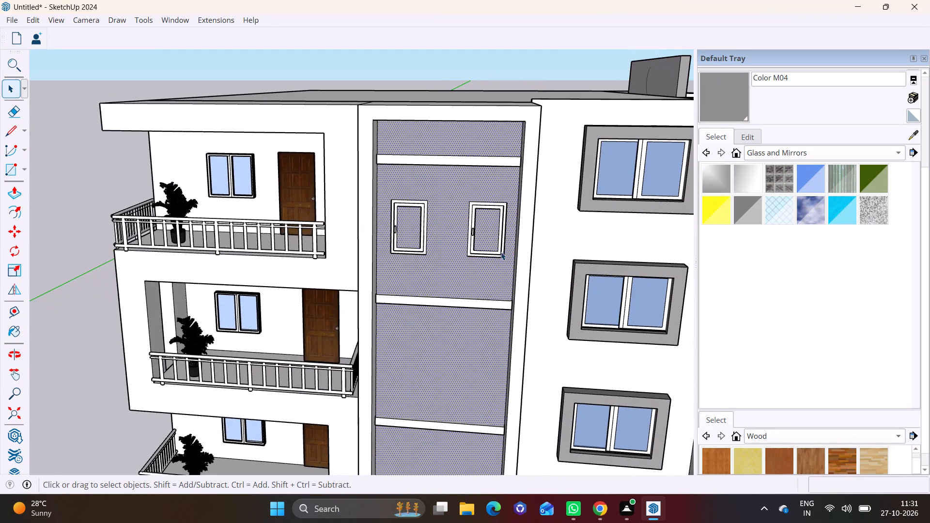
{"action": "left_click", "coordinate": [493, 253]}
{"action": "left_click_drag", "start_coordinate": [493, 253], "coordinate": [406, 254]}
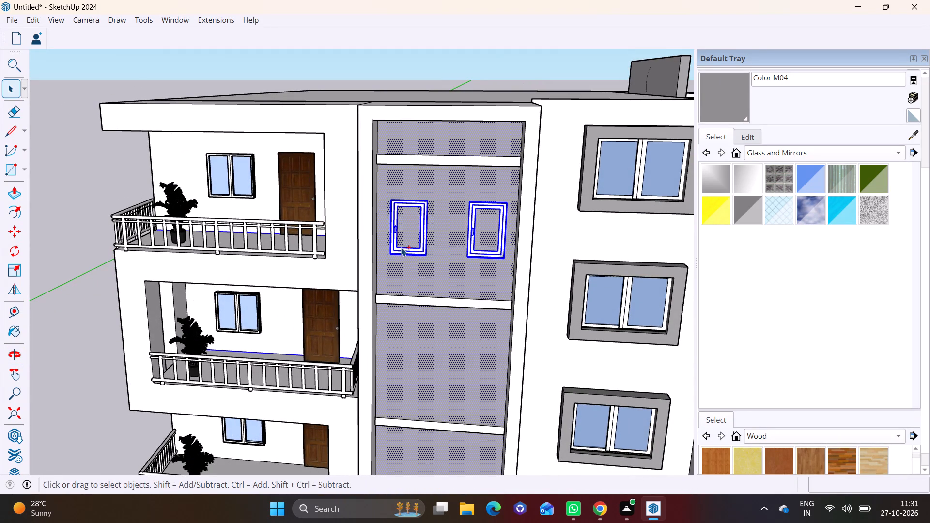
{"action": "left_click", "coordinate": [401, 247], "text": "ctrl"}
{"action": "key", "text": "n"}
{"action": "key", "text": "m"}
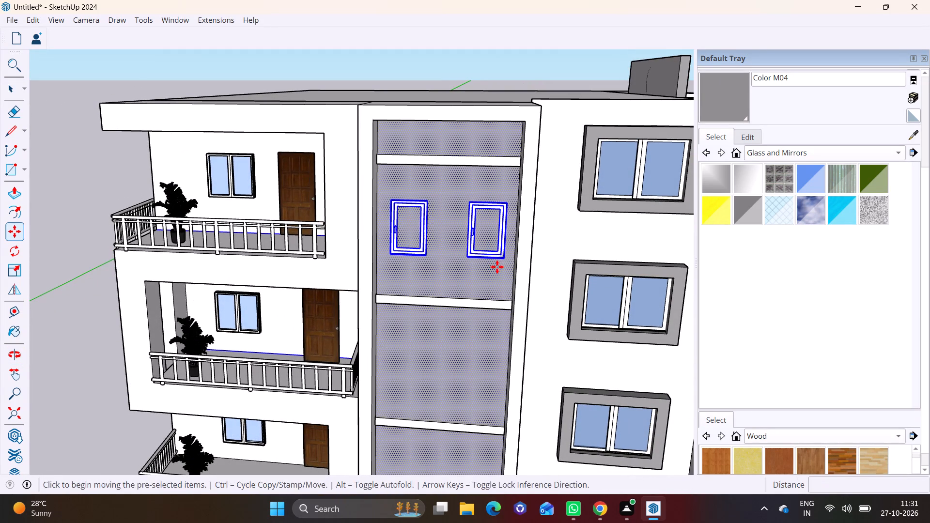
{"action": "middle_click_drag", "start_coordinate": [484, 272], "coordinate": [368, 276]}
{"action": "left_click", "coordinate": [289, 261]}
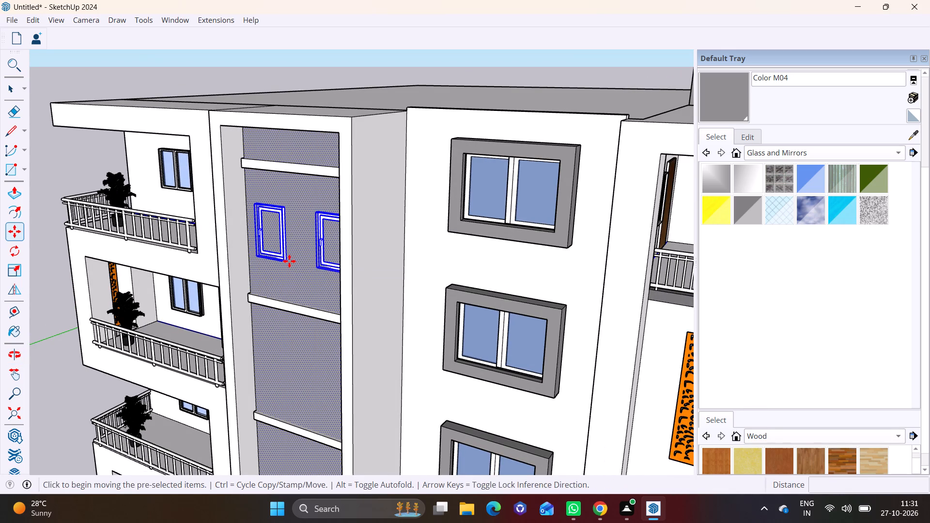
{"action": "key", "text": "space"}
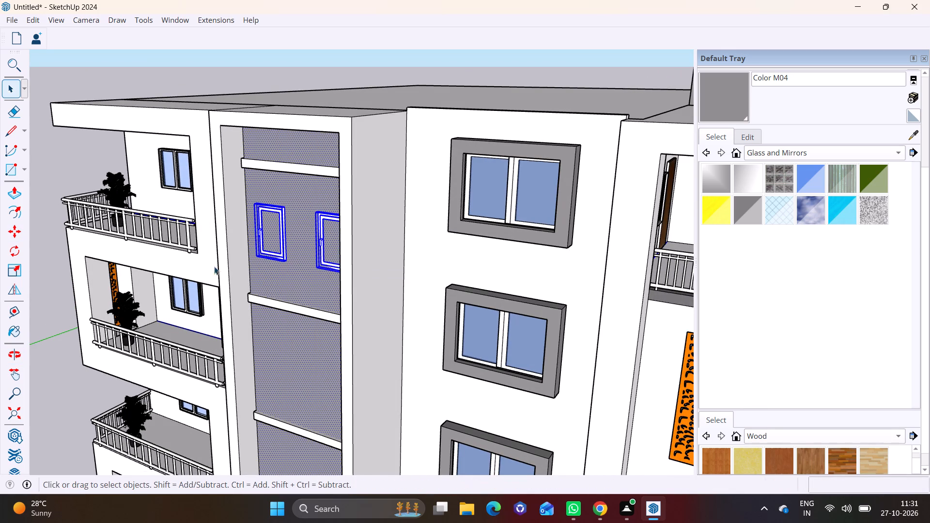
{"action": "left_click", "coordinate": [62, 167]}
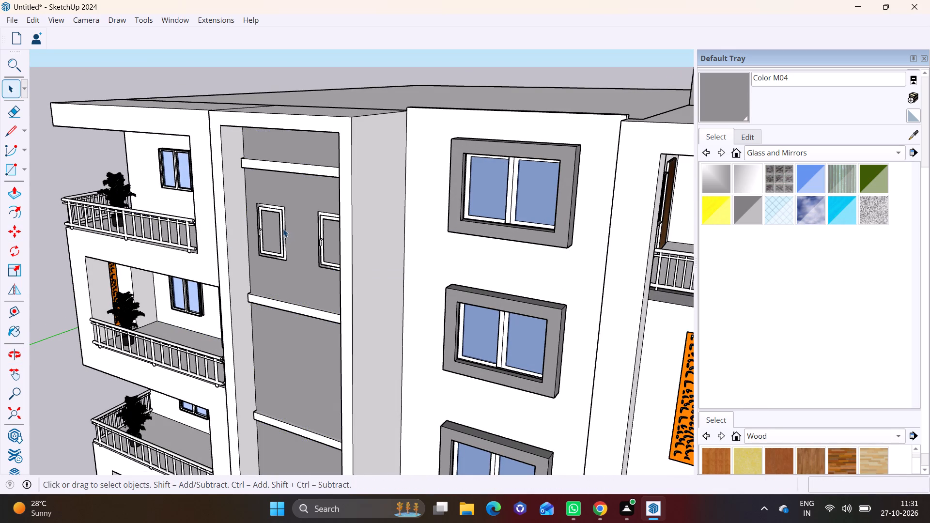
Move both small windows slightly outward so their frames stand proud of the grey bay's back wall.
{"action": "left_click", "coordinate": [283, 229]}
{"action": "left_click", "coordinate": [320, 230], "text": "ctrl"}
{"action": "key", "text": "m"}
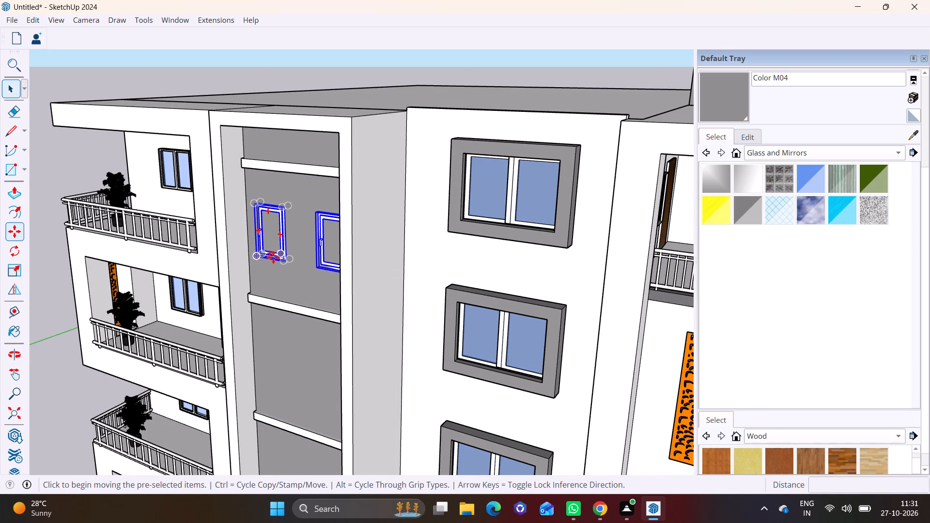
{"action": "left_click", "coordinate": [282, 257]}
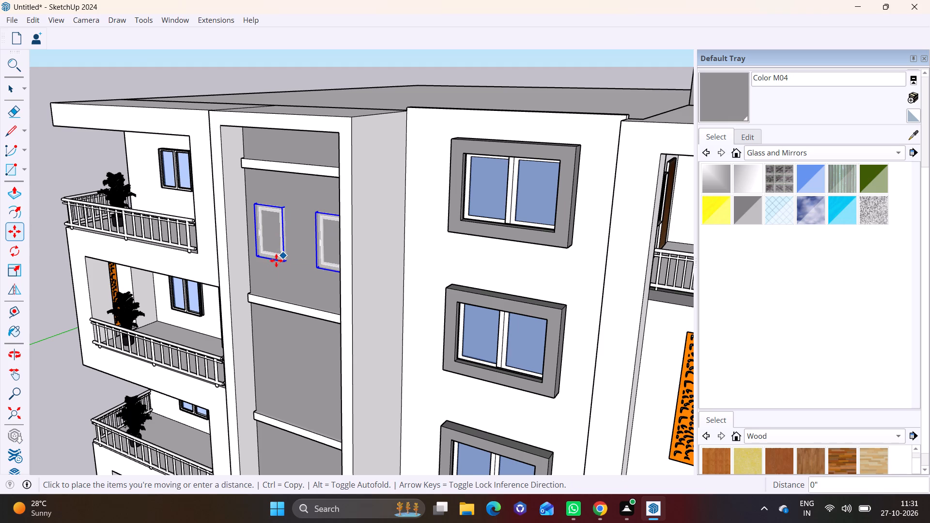
{"action": "left_click", "coordinate": [279, 263]}
{"action": "key", "text": "space"}
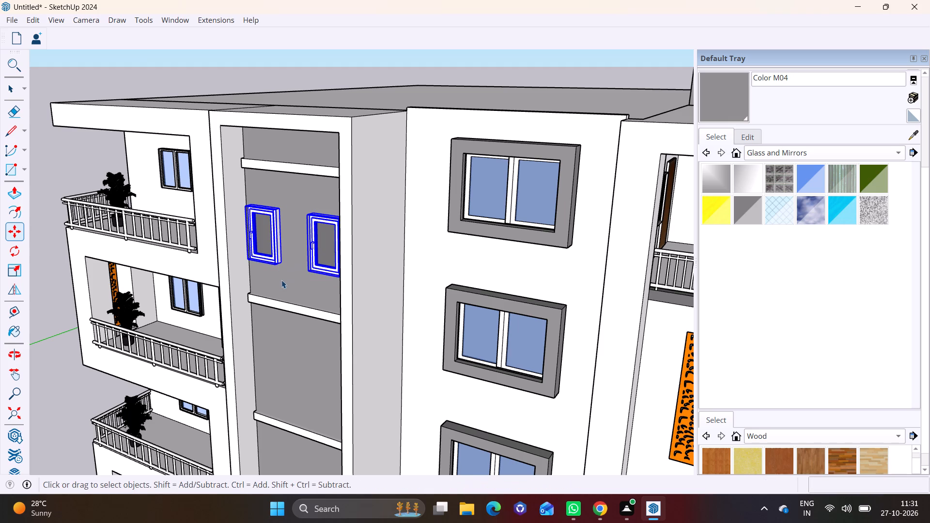
{"action": "left_click", "coordinate": [284, 281]}
Copy the pair of small windows straight down the grey bay onto the next three floors, about 10' 6" apart.
{"action": "scroll", "coordinate": [284, 283], "scroll_direction": "down", "scroll_amount": 8}
{"action": "middle_click_drag", "start_coordinate": [325, 312], "coordinate": [480, 221]}
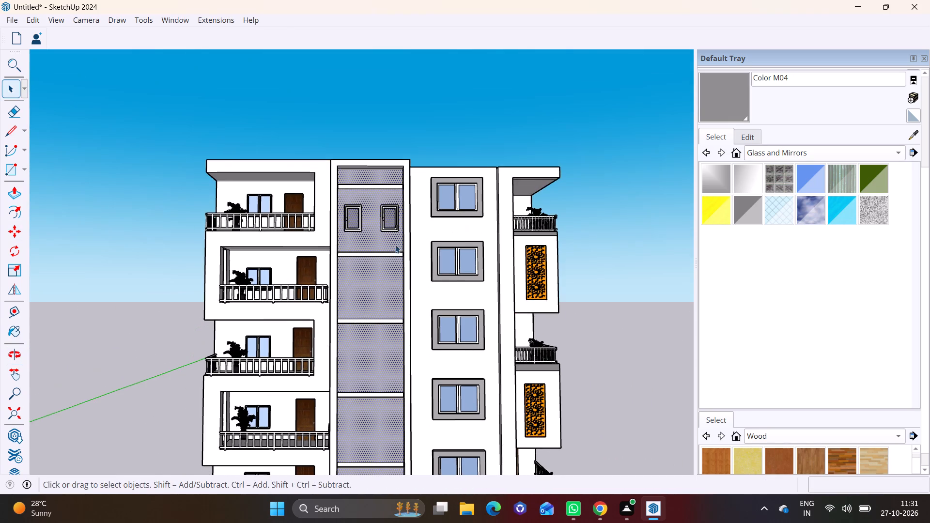
{"action": "scroll", "coordinate": [378, 254], "scroll_direction": "down", "scroll_amount": 2}
{"action": "middle_click_drag", "start_coordinate": [375, 298], "coordinate": [377, 276], "text": "shift"}
{"action": "left_click", "coordinate": [385, 211]}
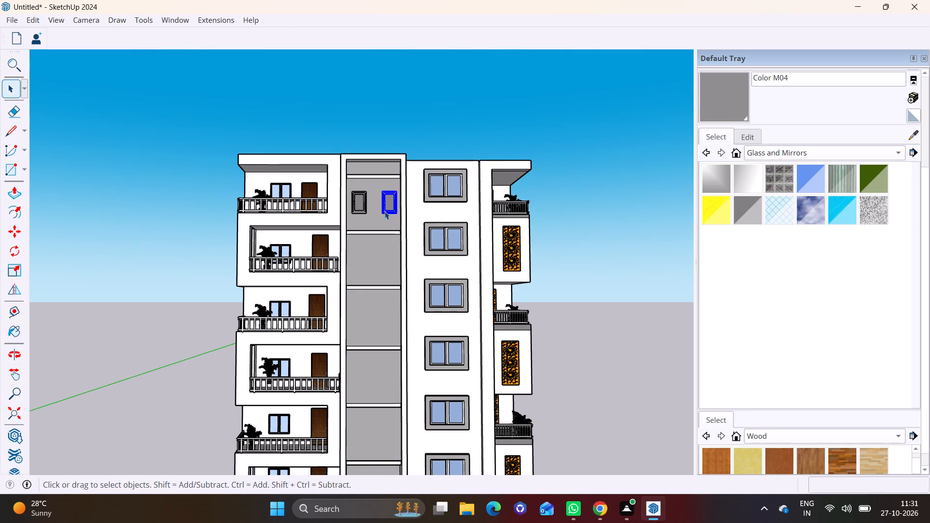
{"action": "left_click", "coordinate": [362, 211], "text": "ctrl"}
{"action": "key", "text": "m"}
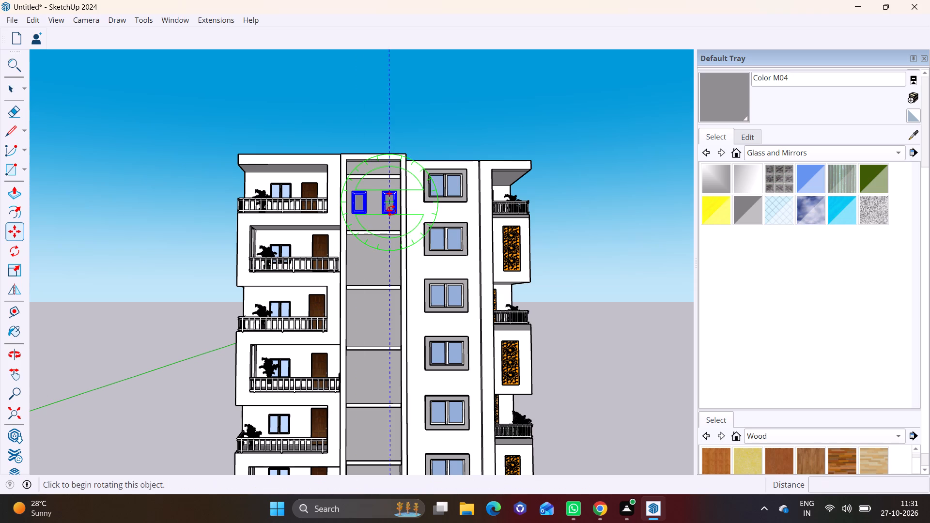
{"action": "left_click", "coordinate": [396, 211]}
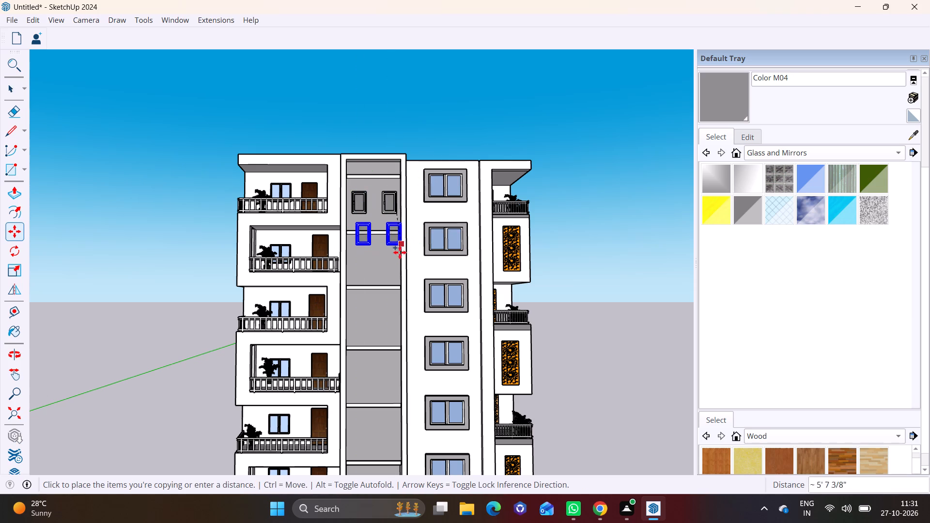
{"action": "left_click", "coordinate": [394, 271]}
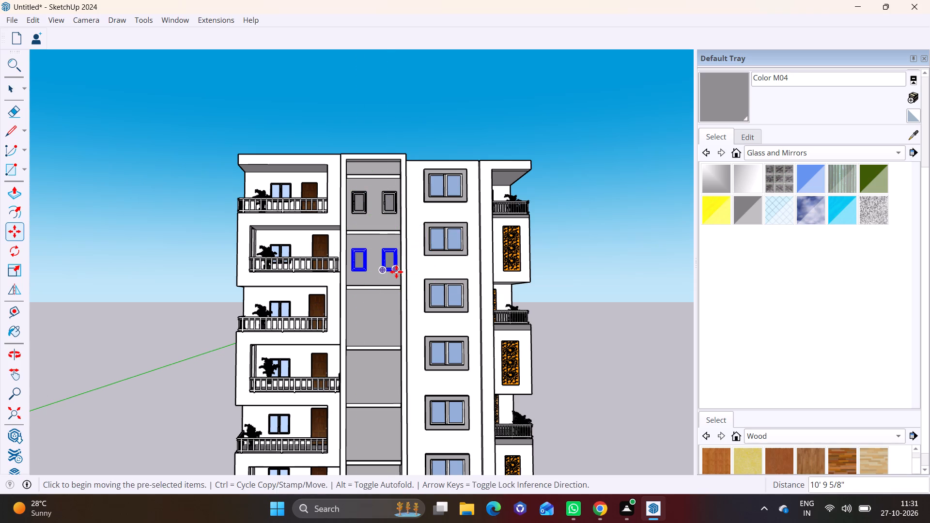
{"action": "left_click", "coordinate": [396, 272]}
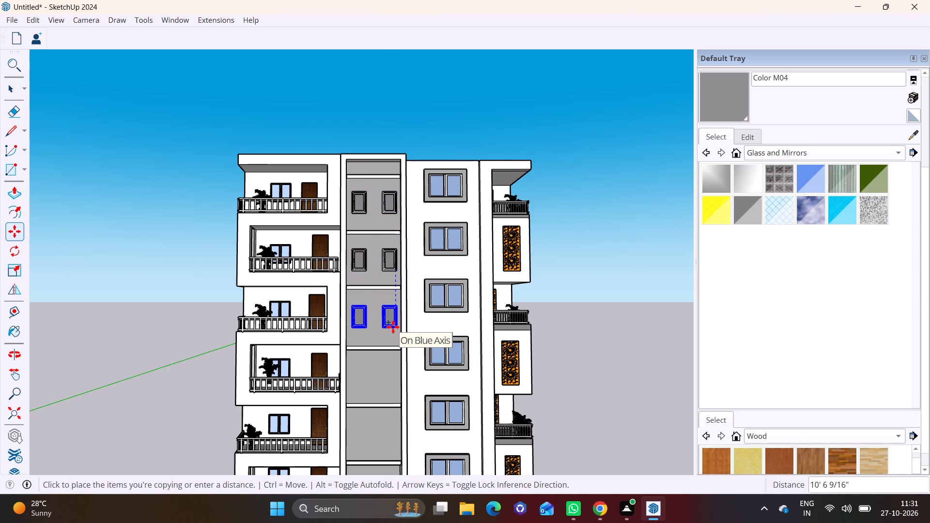
{"action": "left_click", "coordinate": [393, 327]}
{"action": "left_click", "coordinate": [395, 327]}
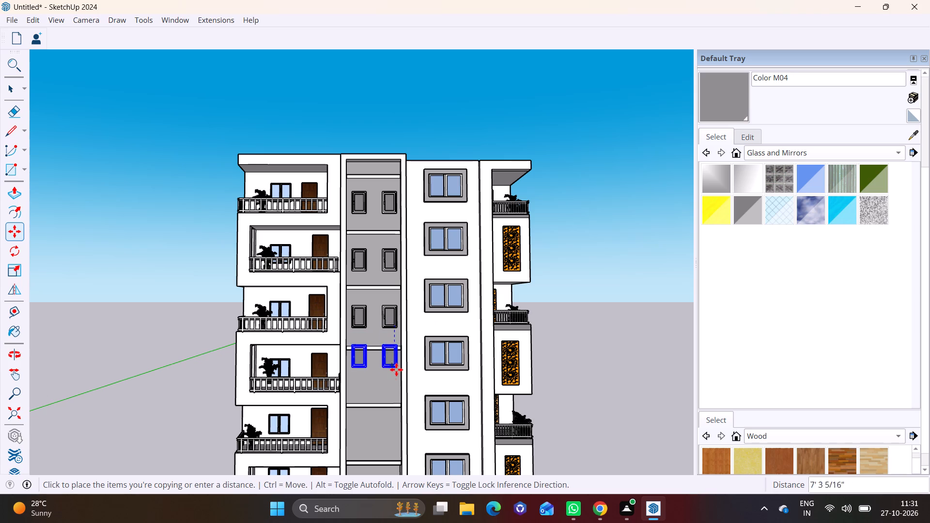
{"action": "left_click", "coordinate": [394, 385]}
Copy the window pair straight down onto the grey bay's two lowest floors and clear the selection.
{"action": "middle_click_drag", "start_coordinate": [397, 385], "coordinate": [407, 246], "text": "shift"}
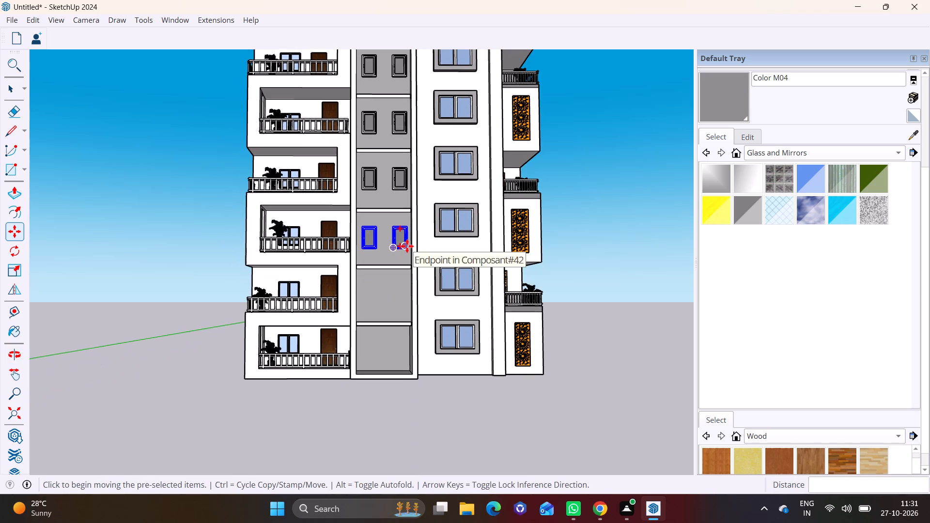
{"action": "left_click", "coordinate": [406, 248]}
{"action": "left_click", "coordinate": [403, 305]}
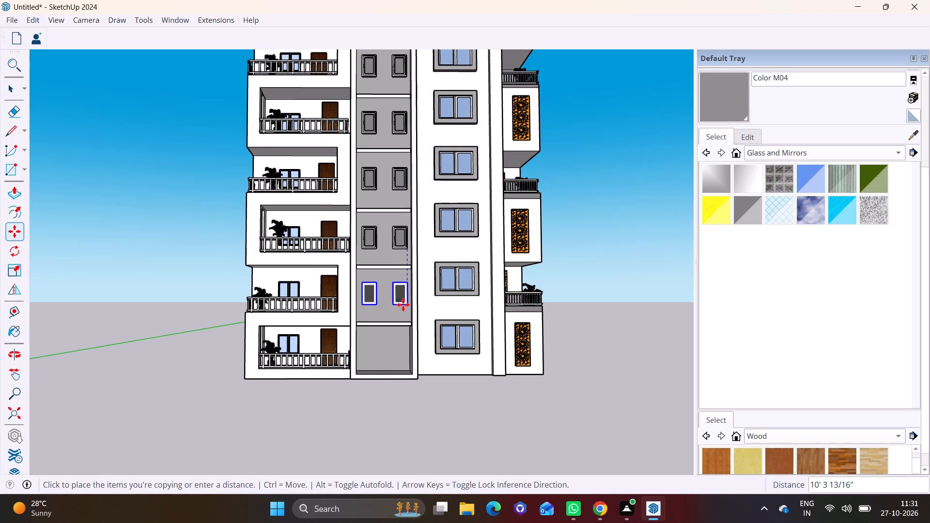
{"action": "left_click", "coordinate": [405, 304]}
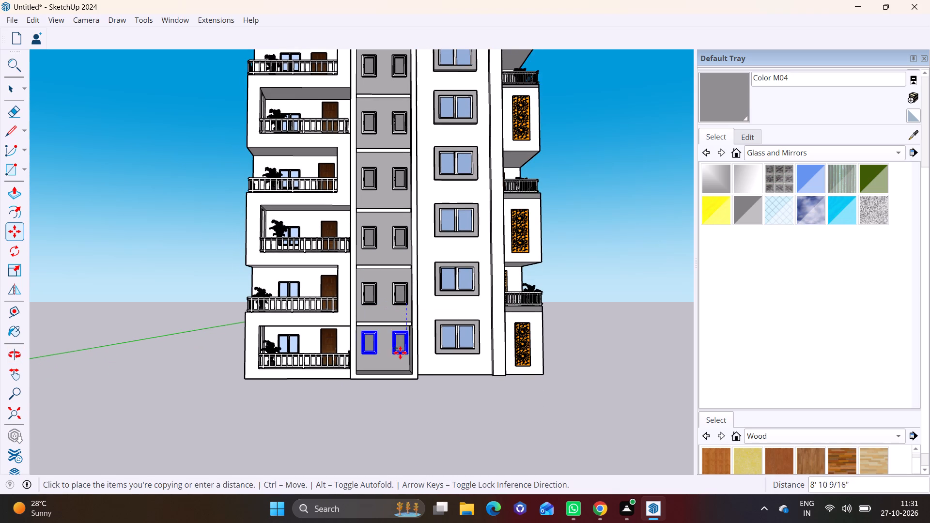
{"action": "left_click", "coordinate": [401, 357]}
{"action": "key", "text": "space"}
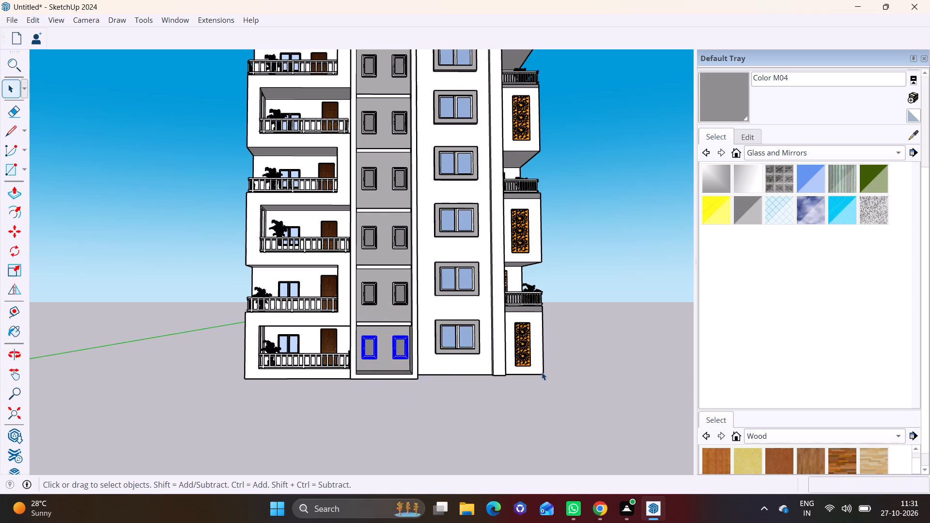
{"action": "left_click", "coordinate": [548, 374]}
Examine the new window columns and the neighbouring facades from around the whole building.
{"action": "middle_click_drag", "start_coordinate": [596, 369], "coordinate": [471, 402]}
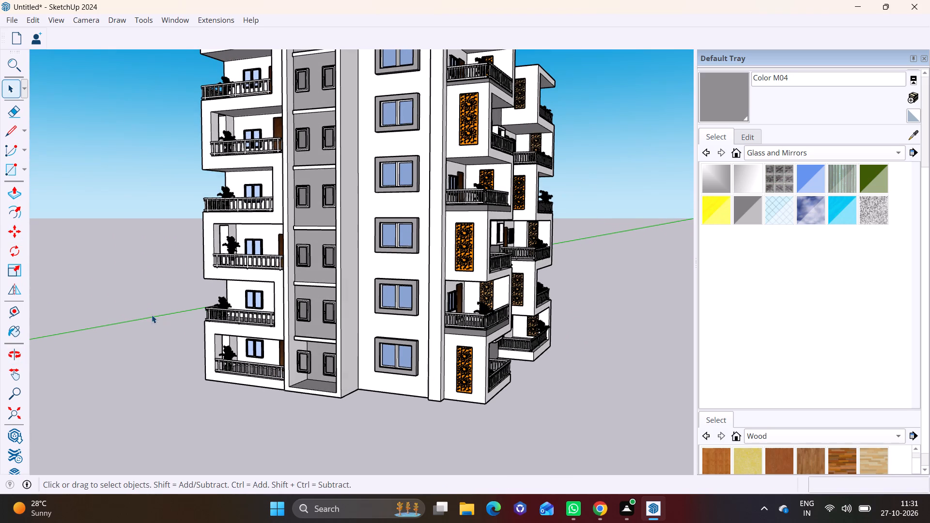
{"action": "left_click", "coordinate": [152, 315]}
{"action": "scroll", "coordinate": [211, 298], "scroll_direction": "down", "scroll_amount": 7}
{"action": "middle_click_drag", "start_coordinate": [343, 298], "coordinate": [299, 371], "text": "shift"}
{"action": "middle_click_drag", "start_coordinate": [314, 351], "coordinate": [240, 360]}
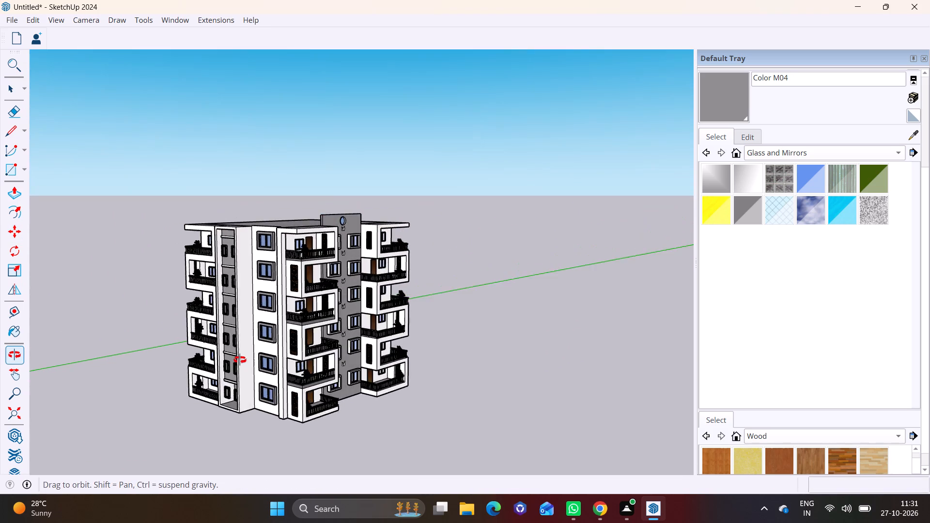
{"action": "middle_click_drag", "start_coordinate": [240, 360], "coordinate": [231, 360]}
{"action": "scroll", "coordinate": [231, 360], "scroll_direction": "up", "scroll_amount": 1}
{"action": "scroll", "coordinate": [239, 316], "scroll_direction": "up", "scroll_amount": 2}
{"action": "scroll", "coordinate": [242, 315], "scroll_direction": "down", "scroll_amount": 3}
{"action": "middle_click_drag", "start_coordinate": [273, 303], "coordinate": [232, 360], "text": "shift"}
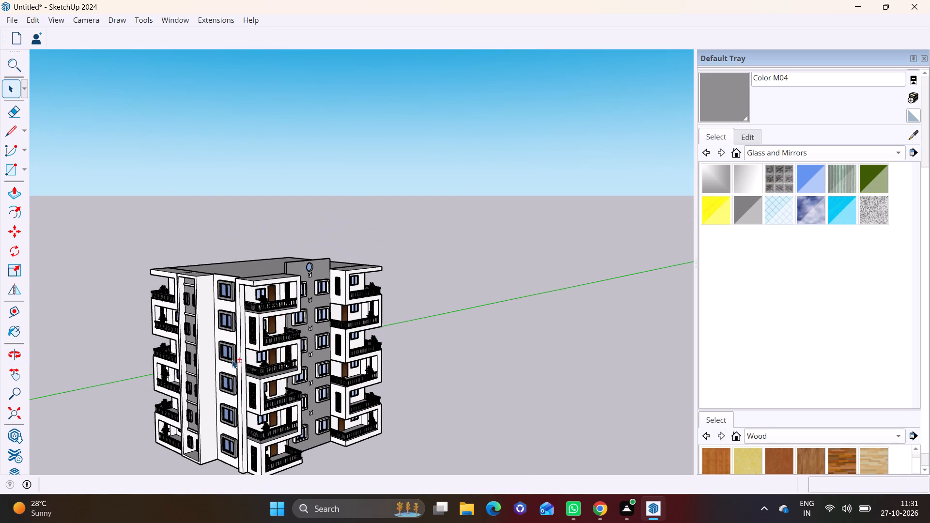
{"action": "middle_click_drag", "start_coordinate": [311, 294], "coordinate": [274, 277]}
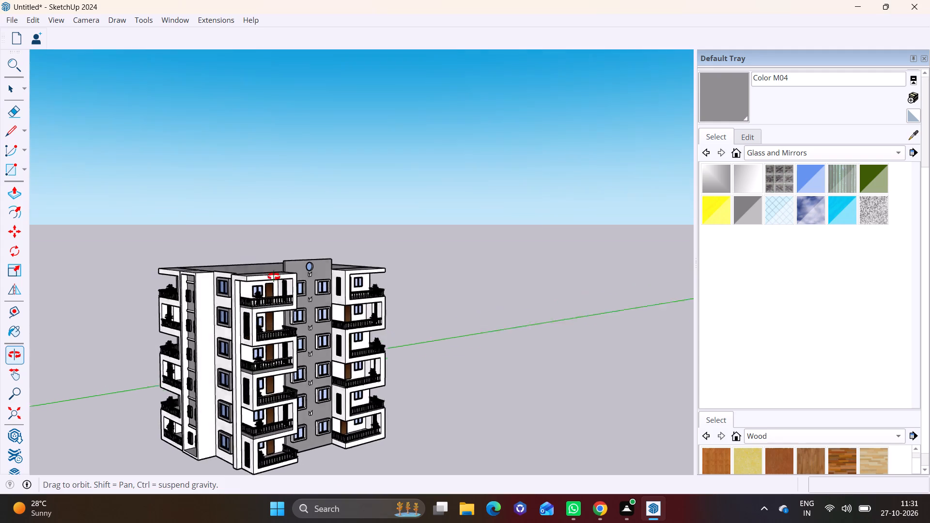
{"action": "middle_click_drag", "start_coordinate": [274, 277], "coordinate": [263, 276]}
{"action": "middle_click_drag", "start_coordinate": [276, 268], "coordinate": [260, 374]}
Draw a narrow rectangle from the end corner on top of the grey parapet wall with the round window.
{"action": "scroll", "coordinate": [301, 373], "scroll_direction": "up", "scroll_amount": 3}
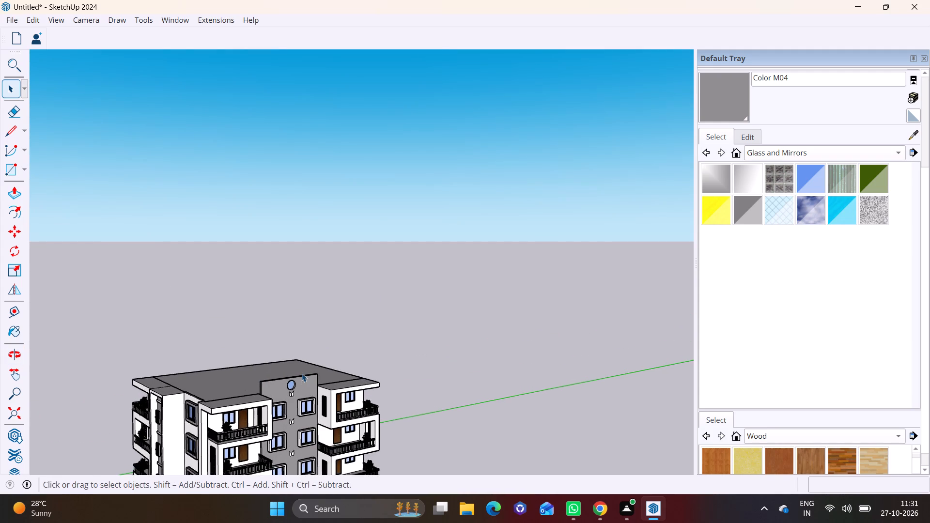
{"action": "scroll", "coordinate": [302, 373], "scroll_direction": "up", "scroll_amount": 2}
{"action": "middle_click_drag", "start_coordinate": [323, 374], "coordinate": [348, 502]}
{"action": "scroll", "coordinate": [263, 385], "scroll_direction": "up", "scroll_amount": 10}
{"action": "middle_click_drag", "start_coordinate": [263, 377], "coordinate": [240, 366], "text": "shift"}
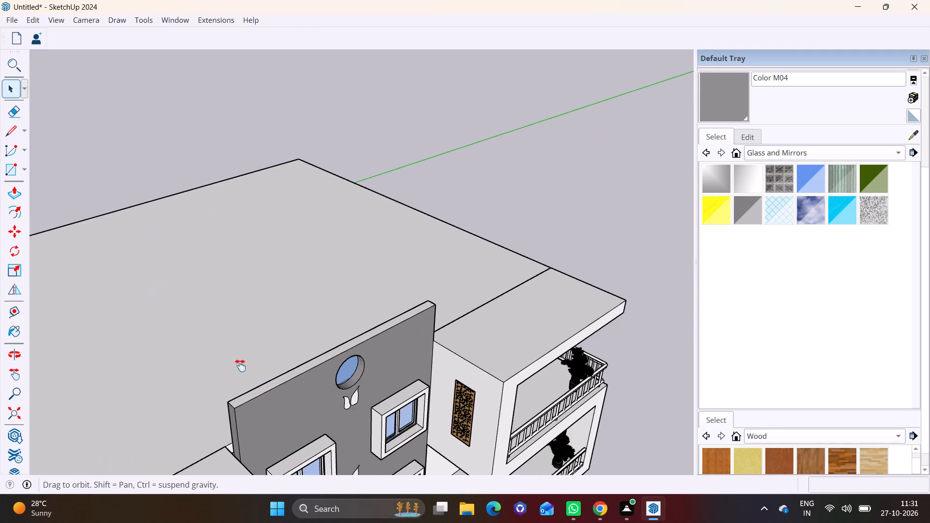
{"action": "middle_click_drag", "start_coordinate": [240, 366], "coordinate": [247, 260], "text": "shift"}
{"action": "middle_click_drag", "start_coordinate": [353, 361], "coordinate": [321, 456]}
{"action": "scroll", "coordinate": [255, 341], "scroll_direction": "up", "scroll_amount": 6}
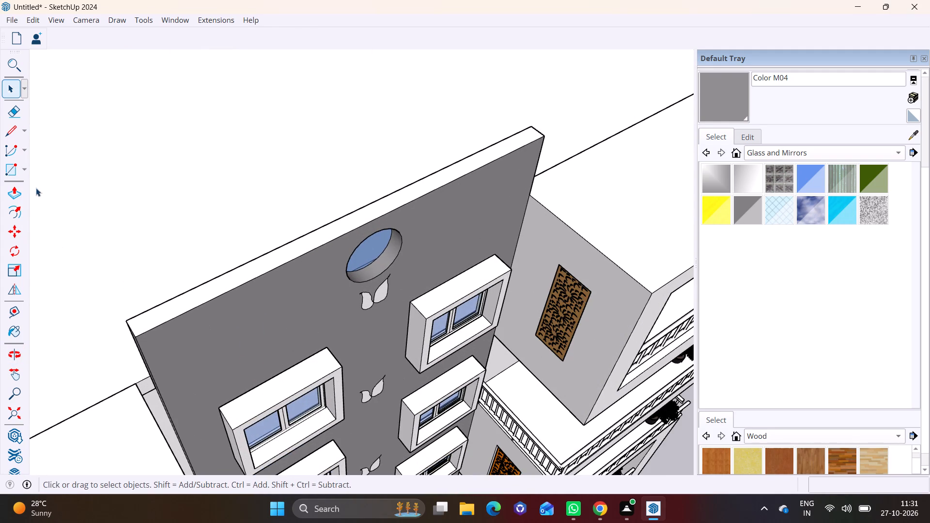
{"action": "left_click", "coordinate": [21, 167]}
{"action": "left_click", "coordinate": [30, 183]}
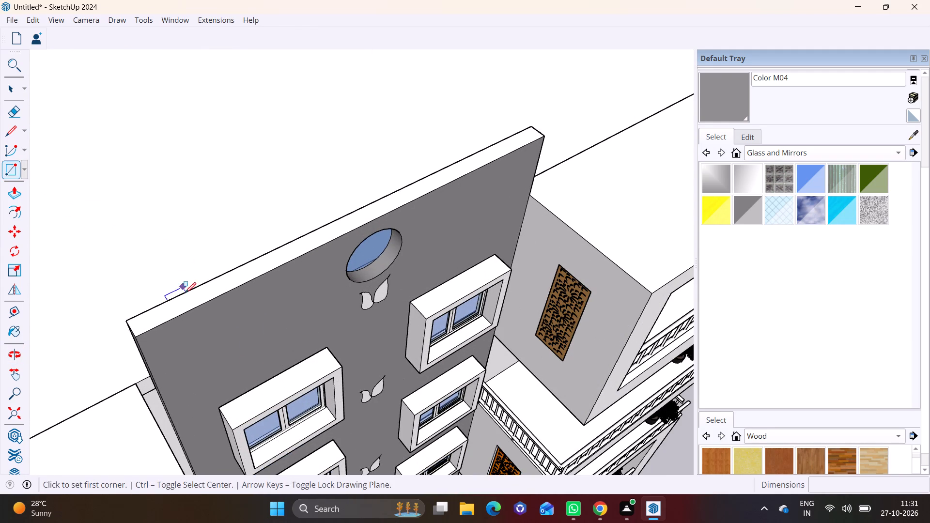
{"action": "left_click", "coordinate": [129, 318]}
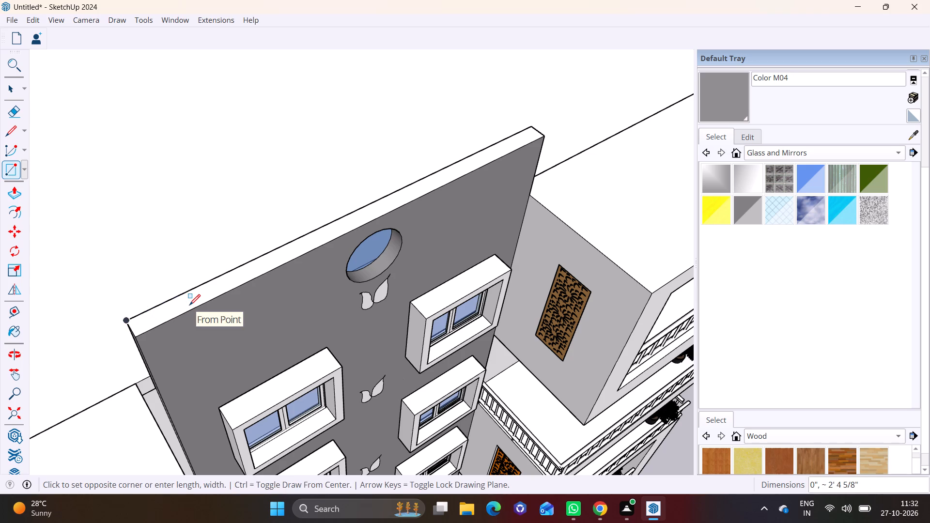
{"action": "scroll", "coordinate": [183, 301], "scroll_direction": "up", "scroll_amount": 7}
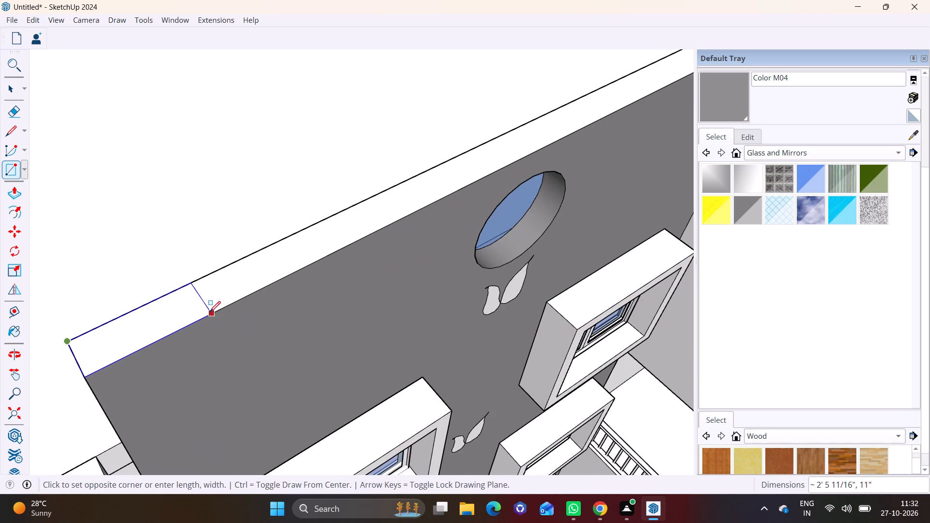
{"action": "left_click", "coordinate": [199, 306]}
{"action": "key", "text": "space"}
Push/Pull the rectangle on the parapet top upward 4" to form a low block.
{"action": "left_click", "coordinate": [164, 306]}
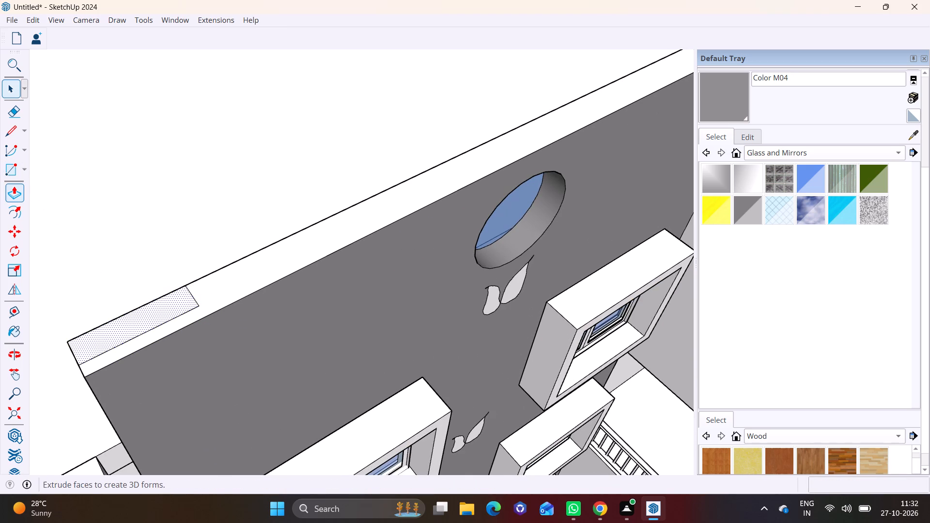
{"action": "left_click", "coordinate": [23, 195]}
{"action": "left_click", "coordinate": [130, 314]}
{"action": "left_click", "coordinate": [132, 299]}
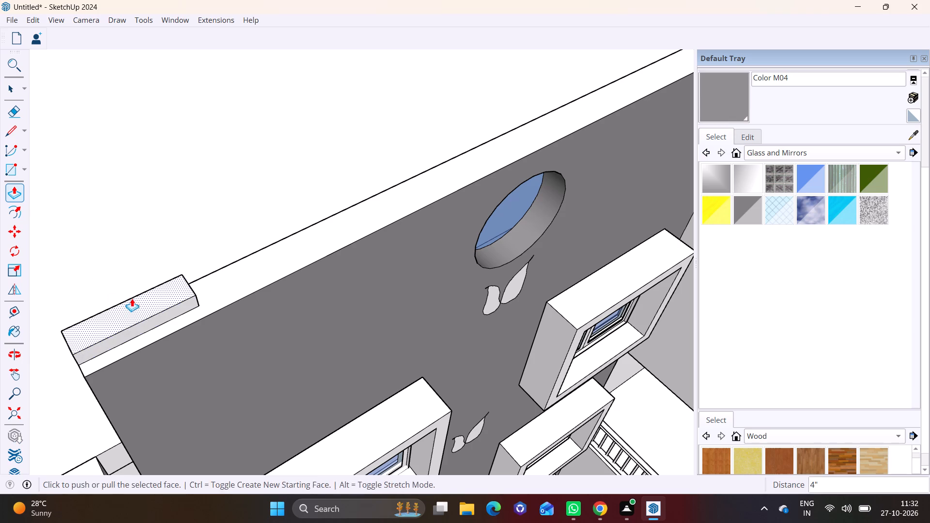
Push/Pull the block's front face past the grey wall's face so it overhangs slightly.
{"action": "middle_click_drag", "start_coordinate": [131, 326], "coordinate": [182, 224]}
{"action": "left_click", "coordinate": [8, 94]}
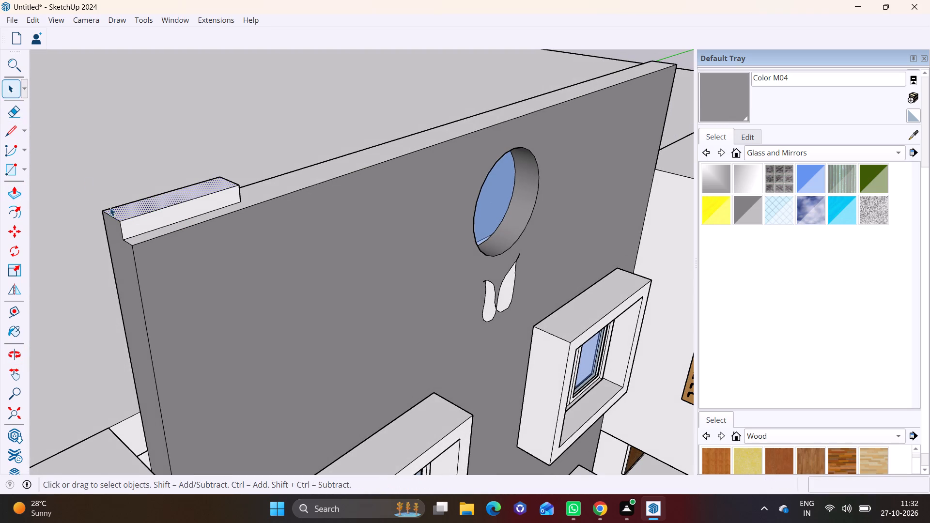
{"action": "left_click", "coordinate": [142, 229]}
{"action": "left_click", "coordinate": [15, 188]}
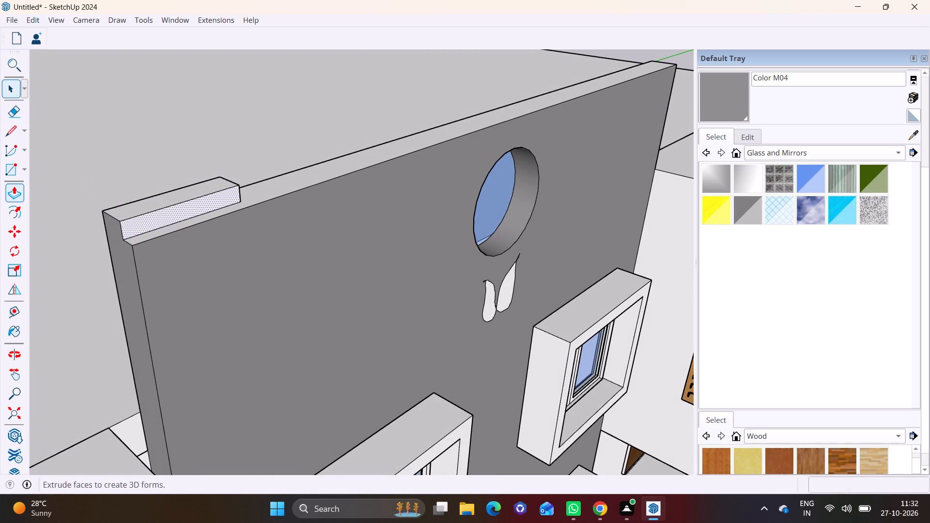
{"action": "left_click", "coordinate": [165, 218]}
{"action": "left_click", "coordinate": [192, 226]}
{"action": "left_click", "coordinate": [180, 223]}
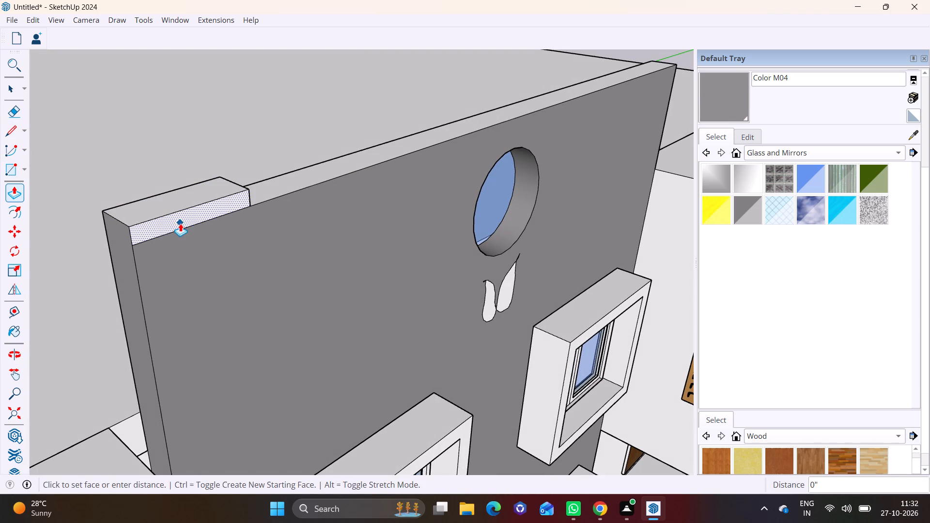
{"action": "left_click", "coordinate": [186, 224]}
Draw a line along the block's base on the parapet's roof side to separate its back face from the wall.
{"action": "middle_click_drag", "start_coordinate": [163, 218], "coordinate": [377, 277]}
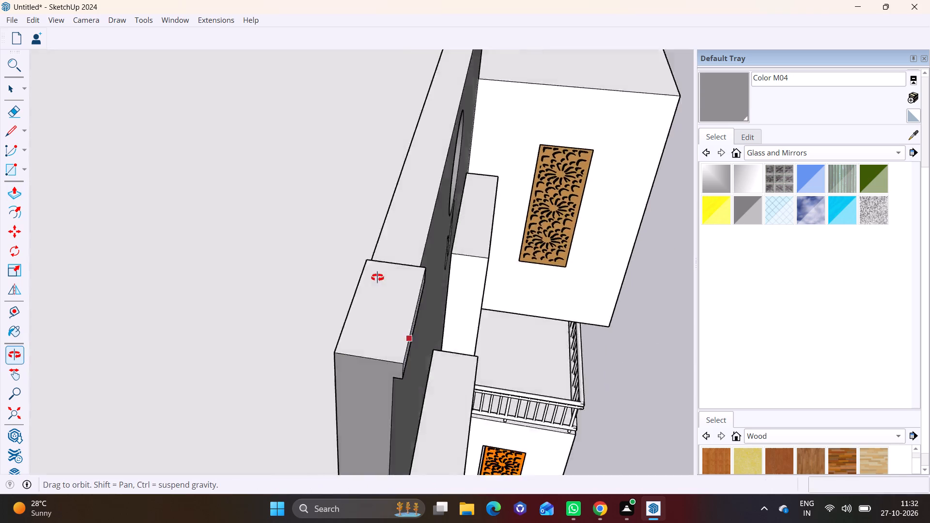
{"action": "middle_click_drag", "start_coordinate": [377, 277], "coordinate": [502, 268]}
{"action": "left_click", "coordinate": [14, 128]}
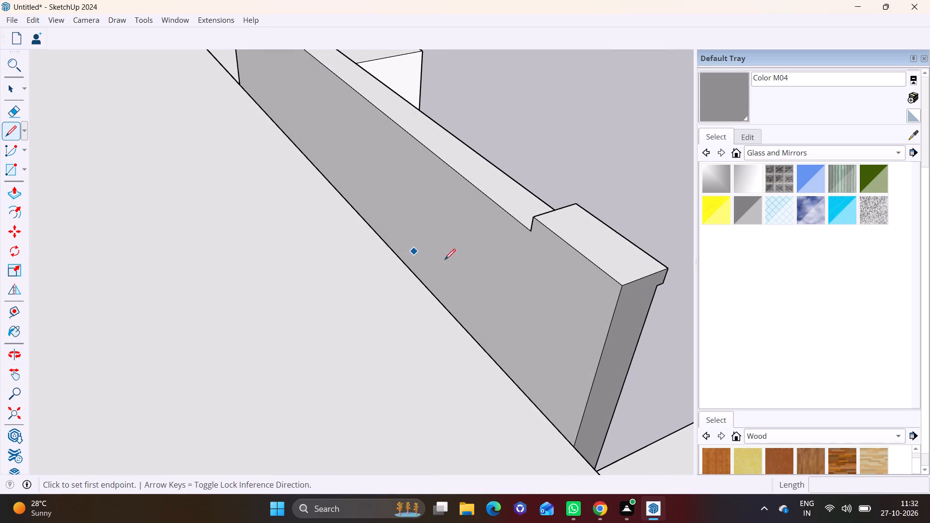
{"action": "middle_click_drag", "start_coordinate": [509, 264], "coordinate": [484, 229]}
{"action": "left_click", "coordinate": [496, 176]}
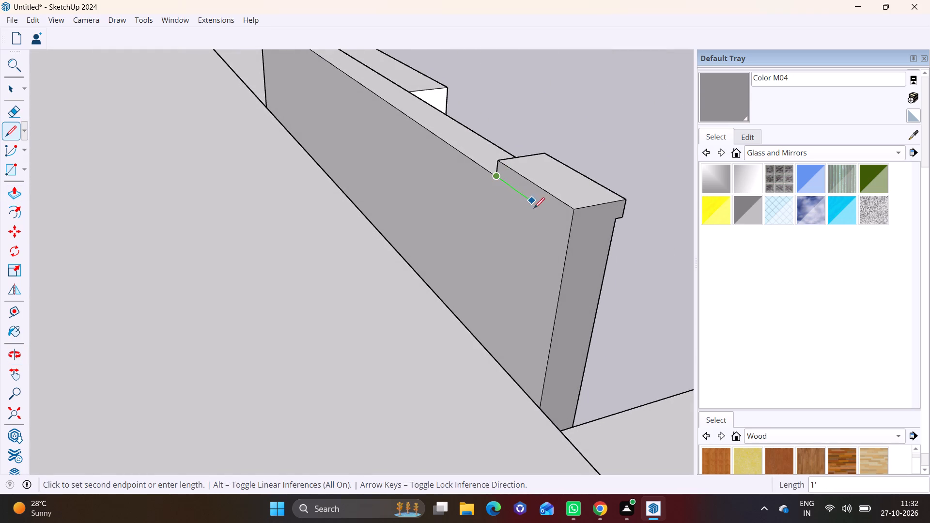
{"action": "left_click", "coordinate": [573, 227]}
{"action": "key", "text": "space"}
Push/Pull the block's back face 7' 2 1/2" inward over the roof to form a long beam.
{"action": "left_click", "coordinate": [550, 206]}
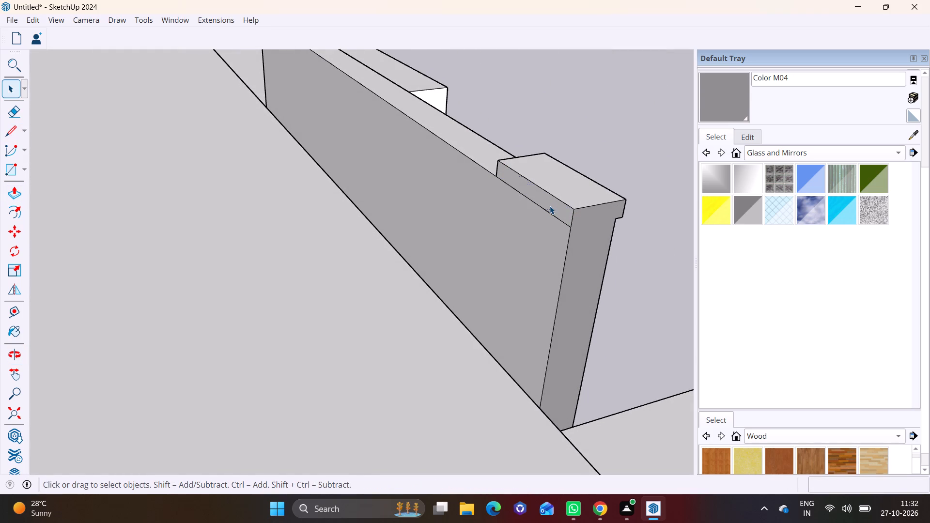
{"action": "left_click", "coordinate": [18, 189]}
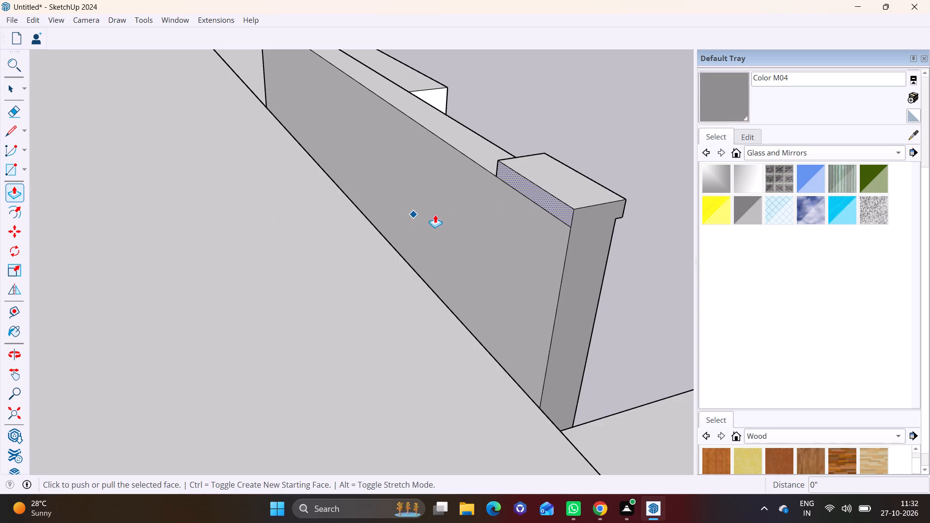
{"action": "left_click", "coordinate": [541, 198]}
{"action": "left_click", "coordinate": [105, 245]}
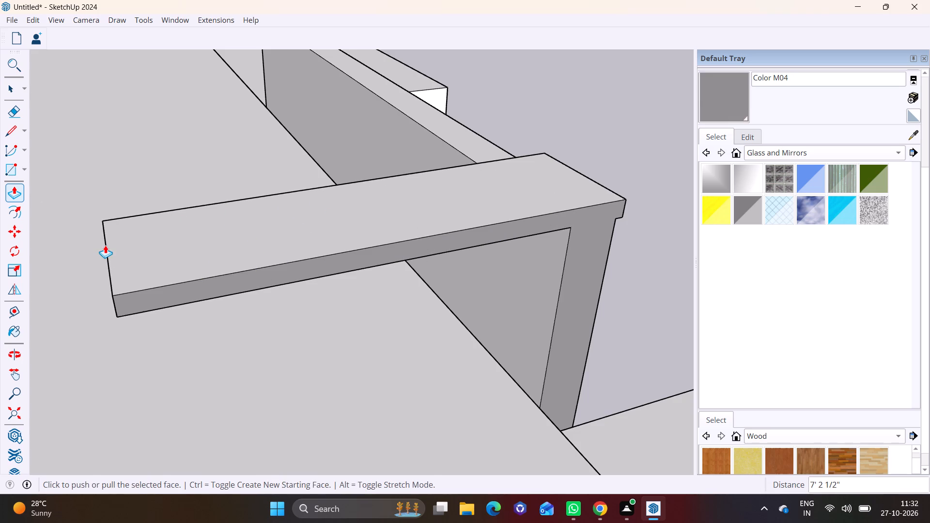
Push/Pull the roof beam's side face about 19' along the parapet, just past the grey wall's far end, to form a slab.
{"action": "scroll", "coordinate": [405, 264], "scroll_direction": "down", "scroll_amount": 3}
{"action": "middle_click_drag", "start_coordinate": [477, 276], "coordinate": [0, 246]}
{"action": "middle_click_drag", "start_coordinate": [192, 245], "coordinate": [221, 325], "text": "shift"}
{"action": "scroll", "coordinate": [221, 325], "scroll_direction": "down", "scroll_amount": 1, "text": "shift"}
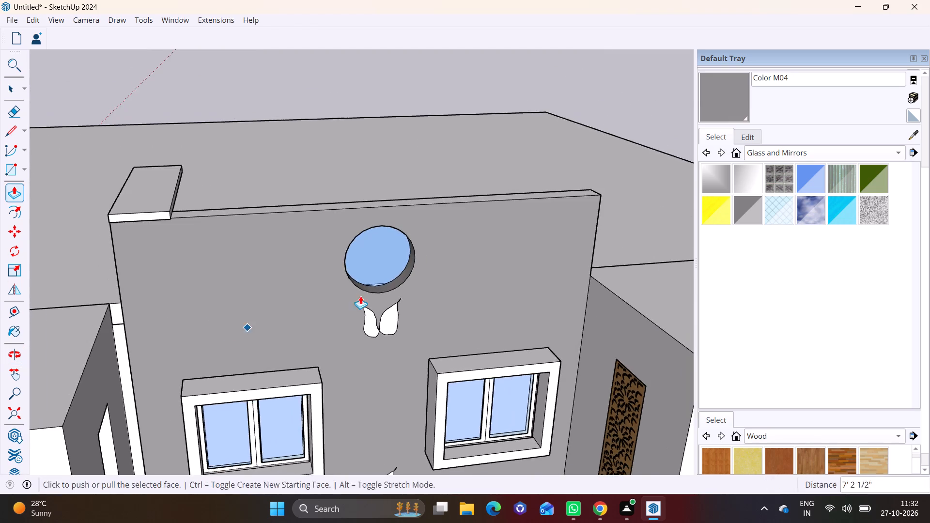
{"action": "middle_click_drag", "start_coordinate": [379, 274], "coordinate": [220, 352]}
{"action": "scroll", "coordinate": [228, 202], "scroll_direction": "up", "scroll_amount": 6}
{"action": "left_click", "coordinate": [11, 87]}
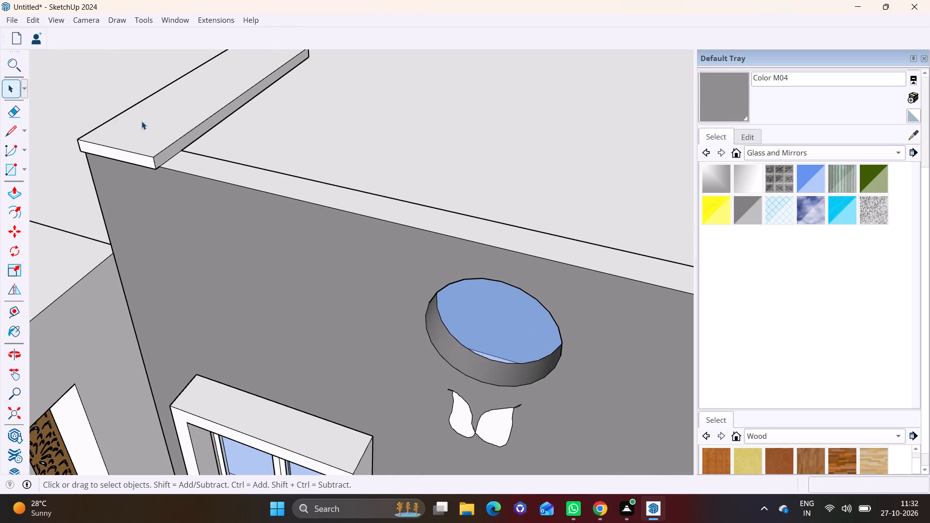
{"action": "left_click", "coordinate": [188, 142]}
{"action": "left_click", "coordinate": [16, 192]}
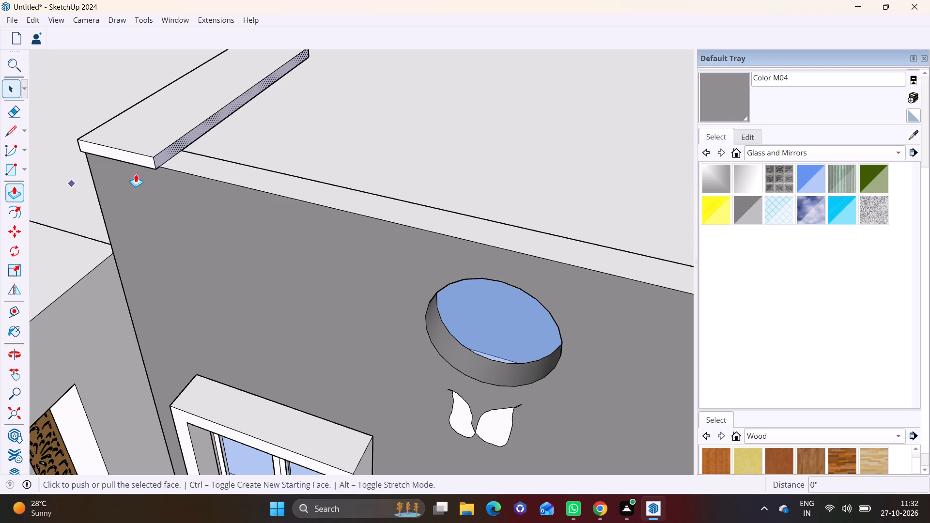
{"action": "left_click", "coordinate": [168, 153]}
{"action": "scroll", "coordinate": [383, 189], "scroll_direction": "down", "scroll_amount": 7}
{"action": "middle_click_drag", "start_coordinate": [535, 238], "coordinate": [335, 216], "text": "shift"}
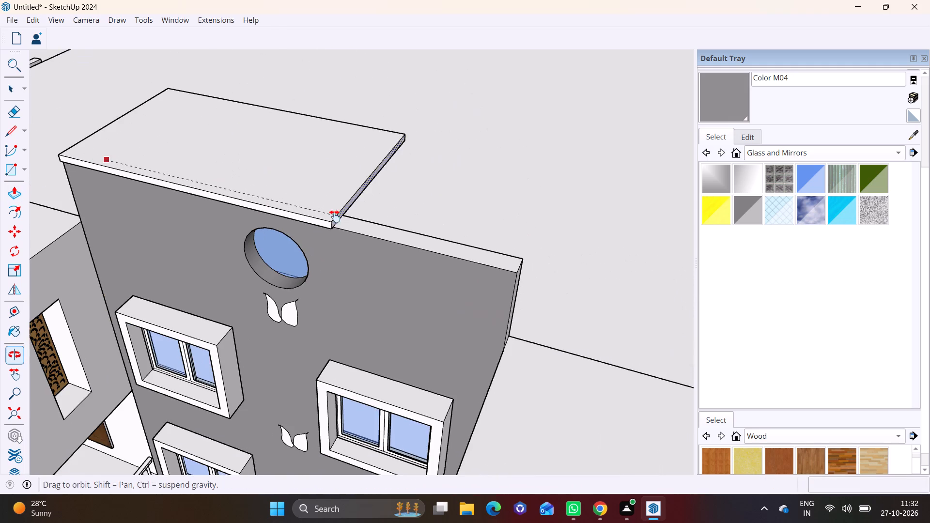
{"action": "middle_click_drag", "start_coordinate": [335, 216], "coordinate": [334, 216], "text": "shift"}
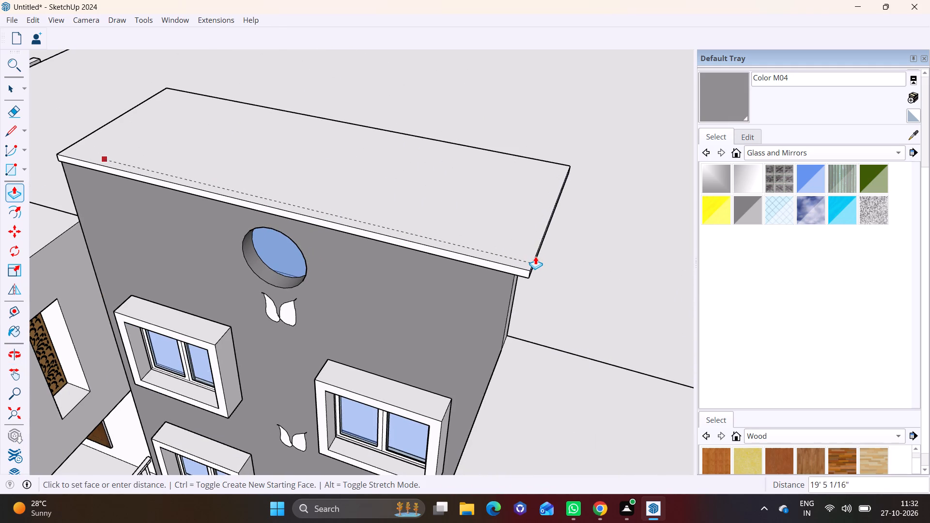
{"action": "left_click", "coordinate": [532, 254]}
{"action": "key", "text": "space"}
{"action": "left_click", "coordinate": [575, 271]}
Push/Pull the slab's rear face 18' 9 3/4" further inward over the main roof.
{"action": "scroll", "coordinate": [290, 308], "scroll_direction": "down", "scroll_amount": 8}
{"action": "middle_click_drag", "start_coordinate": [287, 317], "coordinate": [326, 258]}
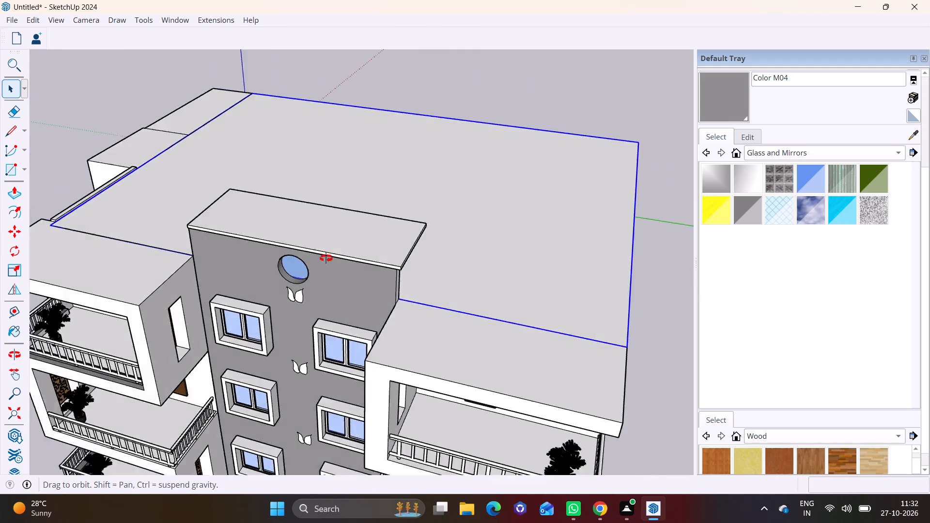
{"action": "middle_click_drag", "start_coordinate": [326, 258], "coordinate": [386, 142]}
{"action": "middle_click_drag", "start_coordinate": [255, 255], "coordinate": [666, 323]}
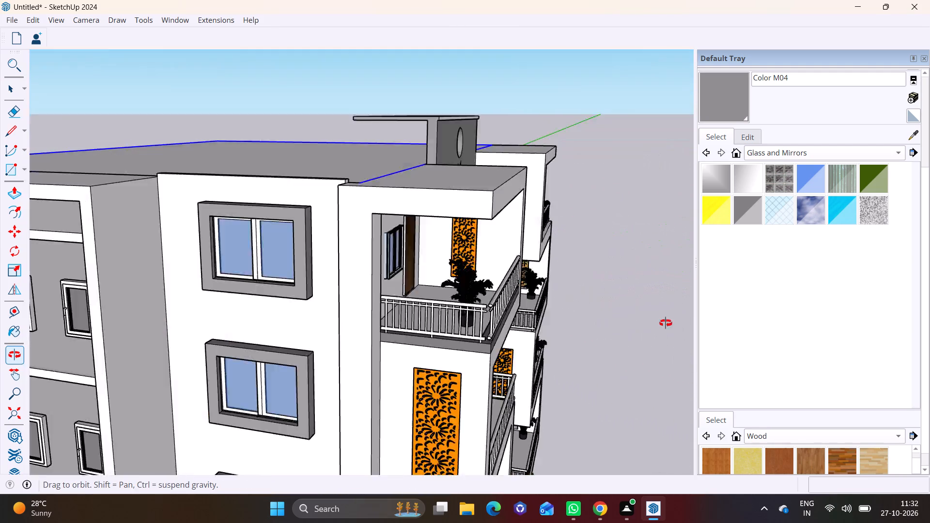
{"action": "middle_click_drag", "start_coordinate": [666, 323], "coordinate": [683, 325]}
{"action": "scroll", "coordinate": [367, 122], "scroll_direction": "up", "scroll_amount": 6}
{"action": "middle_click_drag", "start_coordinate": [415, 173], "coordinate": [555, 211]}
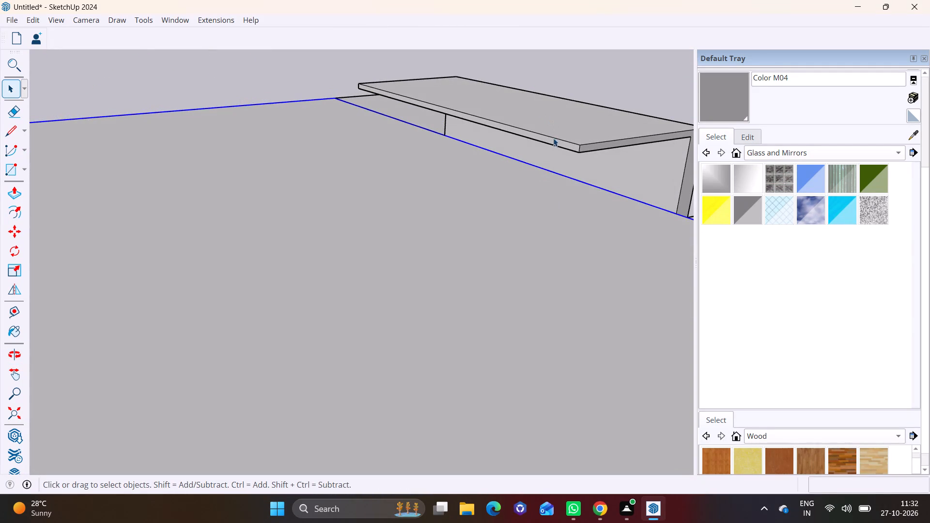
{"action": "left_click", "coordinate": [553, 140]}
{"action": "left_click", "coordinate": [11, 184]}
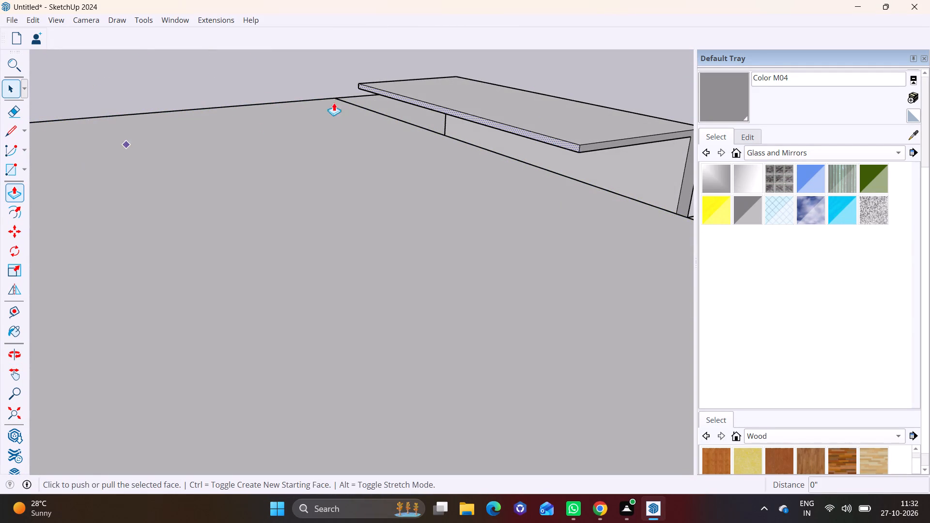
{"action": "left_click", "coordinate": [456, 109]}
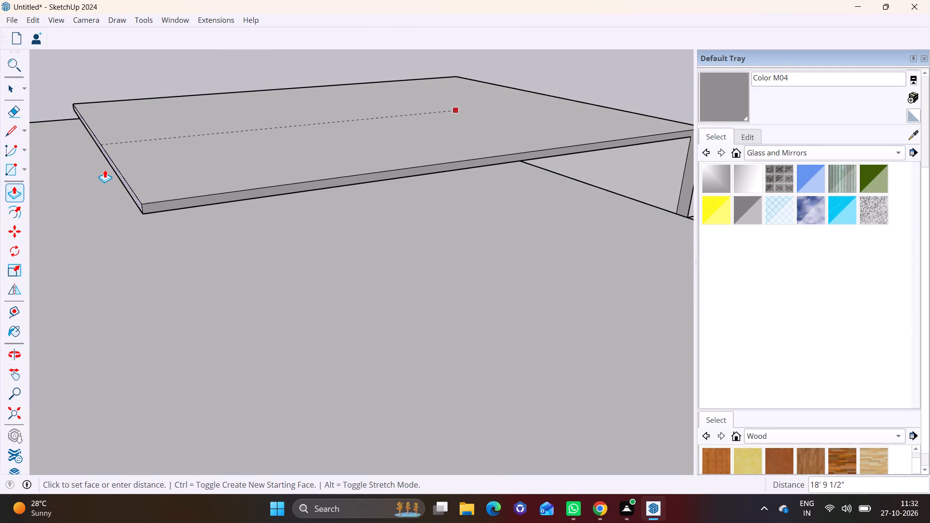
{"action": "left_click", "coordinate": [105, 169]}
Examine the roof slab and the building's facades from several sides and from a distance.
{"action": "scroll", "coordinate": [292, 227], "scroll_direction": "down", "scroll_amount": 8}
{"action": "middle_click_drag", "start_coordinate": [388, 262], "coordinate": [0, 196]}
{"action": "scroll", "coordinate": [299, 261], "scroll_direction": "up", "scroll_amount": 1}
{"action": "middle_click_drag", "start_coordinate": [360, 255], "coordinate": [319, 256]}
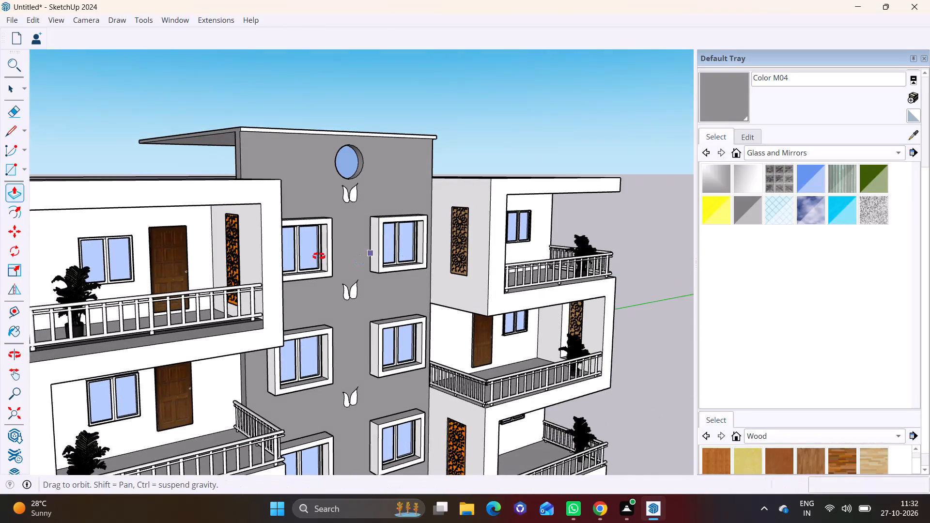
{"action": "middle_click_drag", "start_coordinate": [319, 256], "coordinate": [115, 201]}
{"action": "scroll", "coordinate": [171, 237], "scroll_direction": "down", "scroll_amount": 8}
{"action": "middle_click_drag", "start_coordinate": [191, 255], "coordinate": [458, 253]}
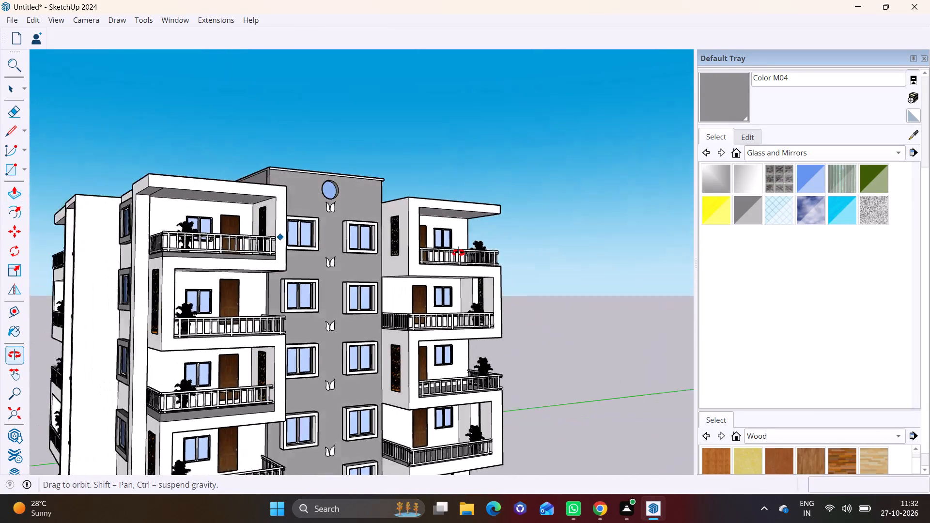
{"action": "middle_click_drag", "start_coordinate": [458, 253], "coordinate": [462, 252]}
{"action": "middle_click_drag", "start_coordinate": [419, 286], "coordinate": [447, 164]}
{"action": "scroll", "coordinate": [336, 255], "scroll_direction": "down", "scroll_amount": 7}
{"action": "middle_click_drag", "start_coordinate": [320, 294], "coordinate": [310, 321]}
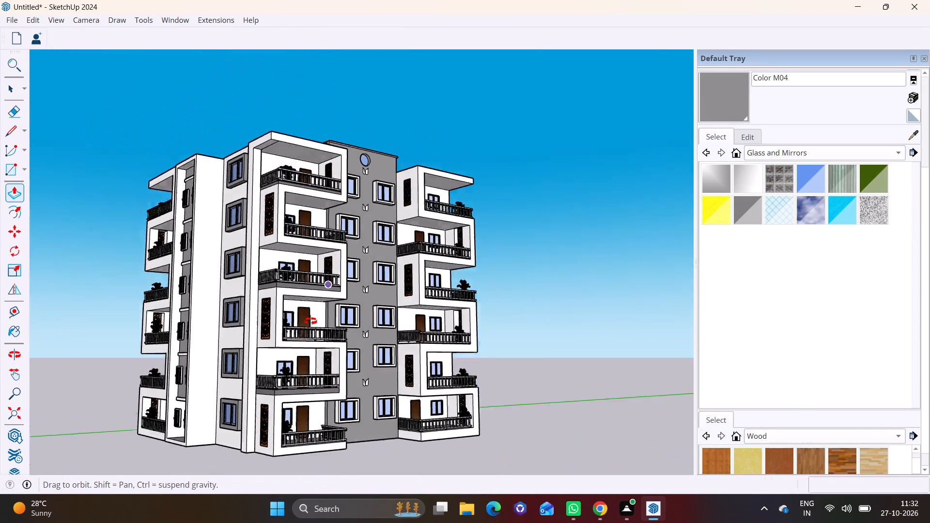
{"action": "middle_click_drag", "start_coordinate": [310, 321], "coordinate": [310, 351]}
{"action": "scroll", "coordinate": [308, 327], "scroll_direction": "down", "scroll_amount": 2}
{"action": "middle_click_drag", "start_coordinate": [308, 327], "coordinate": [342, 328], "text": "shift"}
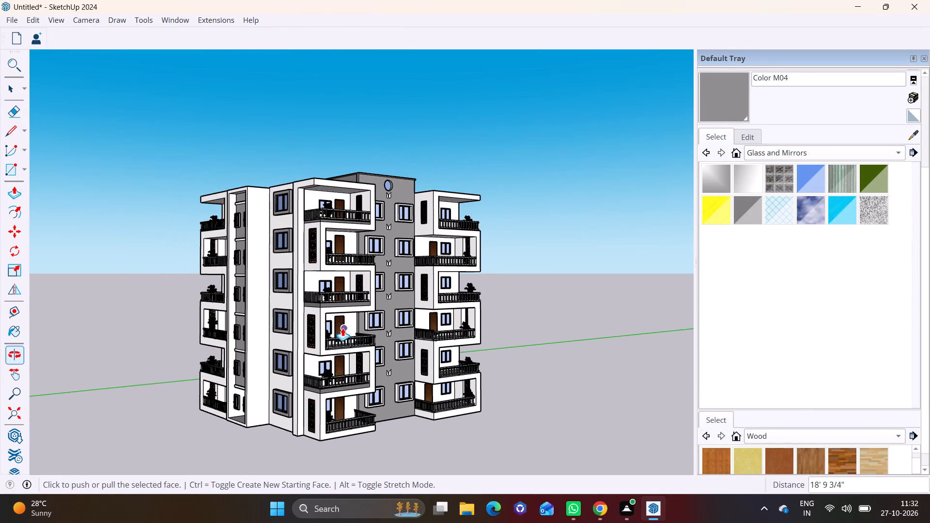
{"action": "middle_click_drag", "start_coordinate": [383, 324], "coordinate": [420, 326]}
{"action": "scroll", "coordinate": [372, 319], "scroll_direction": "down", "scroll_amount": 2}
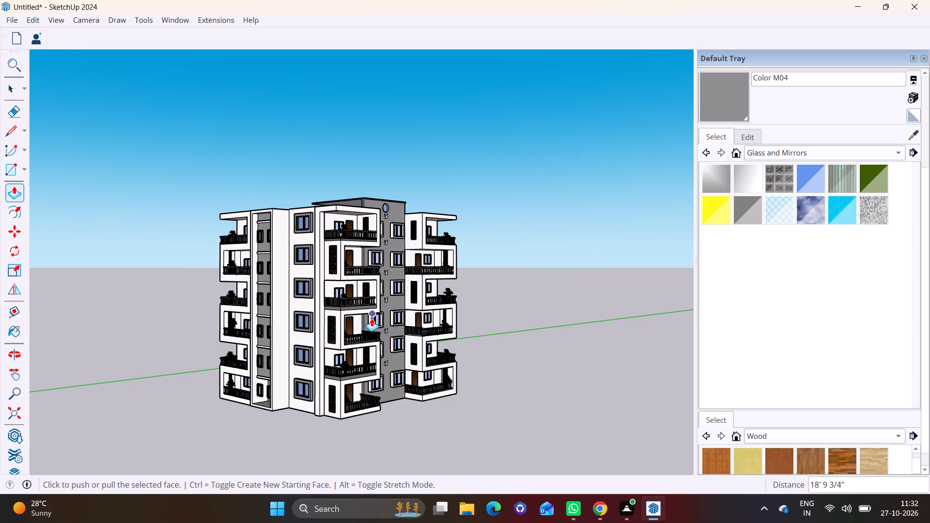
{"action": "middle_click", "coordinate": [372, 318]}
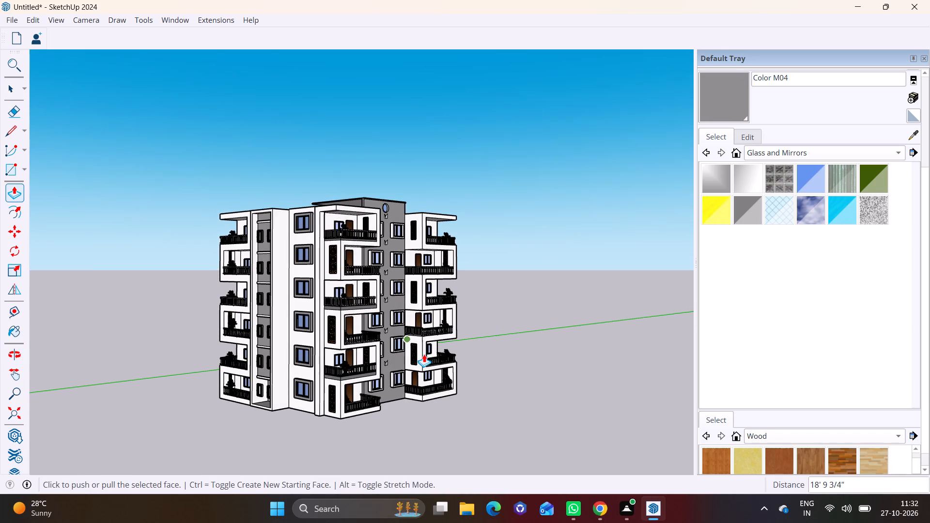
Draw a small rectangle on the building's underside, near the outer front corner beneath the lowest balcony beside the grey bay.
{"action": "middle_click_drag", "start_coordinate": [424, 354], "coordinate": [364, 274], "text": "shift"}
{"action": "middle_click_drag", "start_coordinate": [350, 320], "coordinate": [337, 153]}
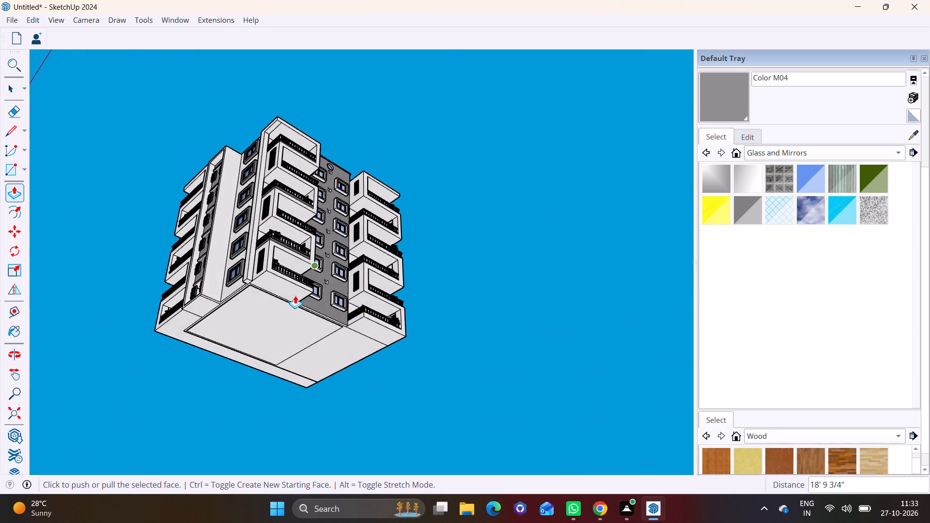
{"action": "scroll", "coordinate": [295, 296], "scroll_direction": "up", "scroll_amount": 9}
{"action": "middle_click_drag", "start_coordinate": [288, 297], "coordinate": [233, 285]}
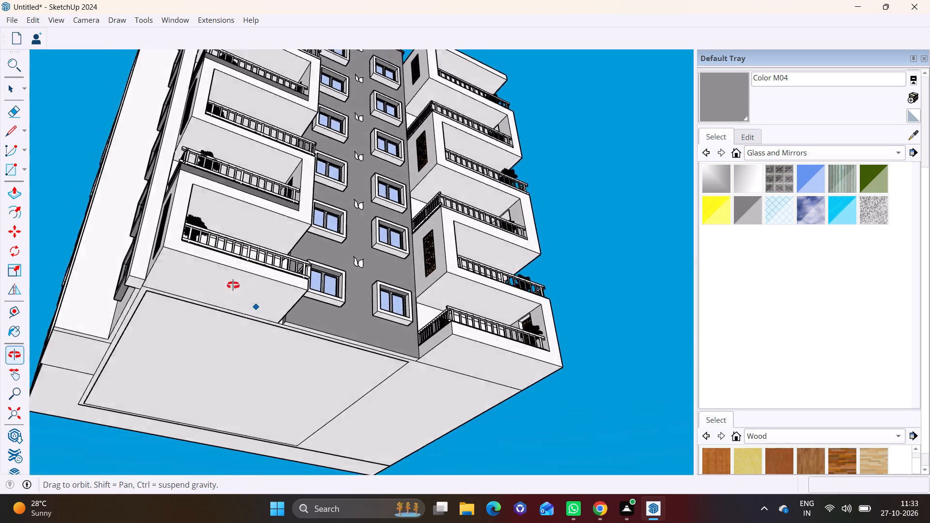
{"action": "middle_click_drag", "start_coordinate": [233, 285], "coordinate": [420, 330]}
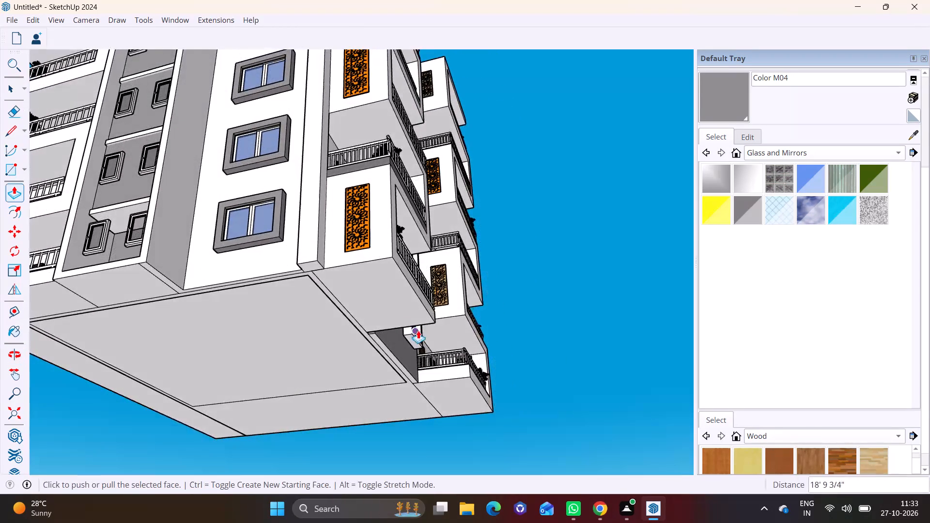
{"action": "scroll", "coordinate": [403, 321], "scroll_direction": "down", "scroll_amount": 3}
{"action": "middle_click_drag", "start_coordinate": [403, 321], "coordinate": [377, 258], "text": "shift"}
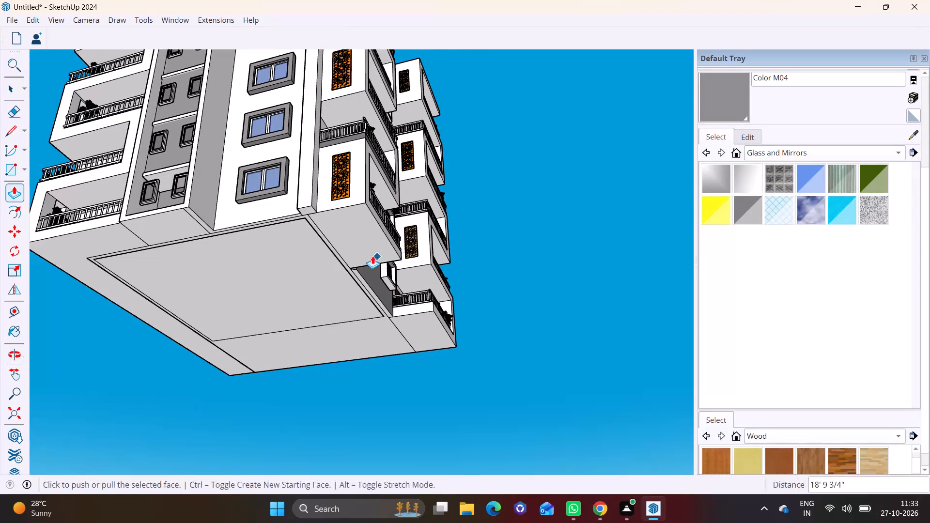
{"action": "middle_click_drag", "start_coordinate": [354, 255], "coordinate": [201, 245]}
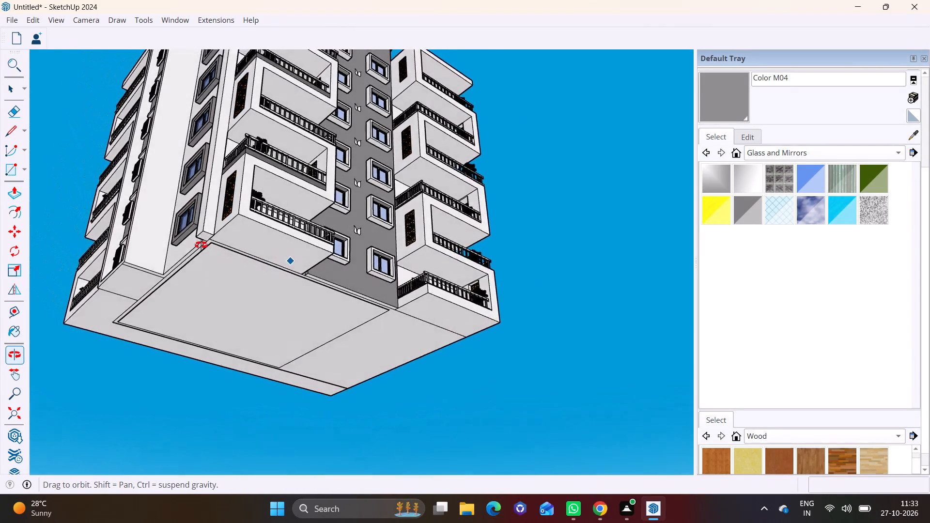
{"action": "middle_click_drag", "start_coordinate": [201, 245], "coordinate": [109, 240]}
{"action": "scroll", "coordinate": [426, 301], "scroll_direction": "up", "scroll_amount": 2}
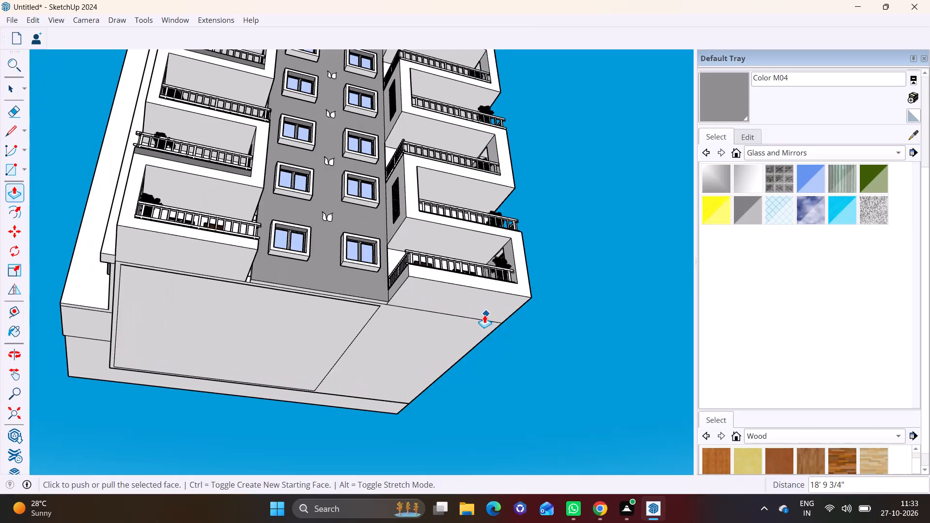
{"action": "middle_click_drag", "start_coordinate": [484, 315], "coordinate": [467, 280], "text": "shift"}
{"action": "scroll", "coordinate": [482, 312], "scroll_direction": "up", "scroll_amount": 1, "text": "shift"}
{"action": "middle_click_drag", "start_coordinate": [463, 283], "coordinate": [416, 176]}
{"action": "scroll", "coordinate": [406, 251], "scroll_direction": "down", "scroll_amount": 2}
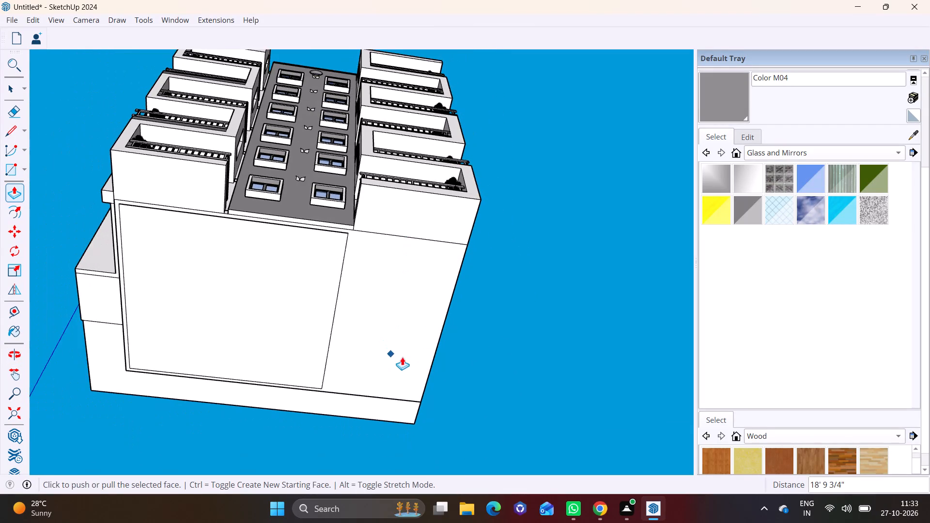
{"action": "middle_click_drag", "start_coordinate": [429, 345], "coordinate": [417, 254]}
{"action": "middle_click_drag", "start_coordinate": [385, 287], "coordinate": [450, 365], "text": "shift"}
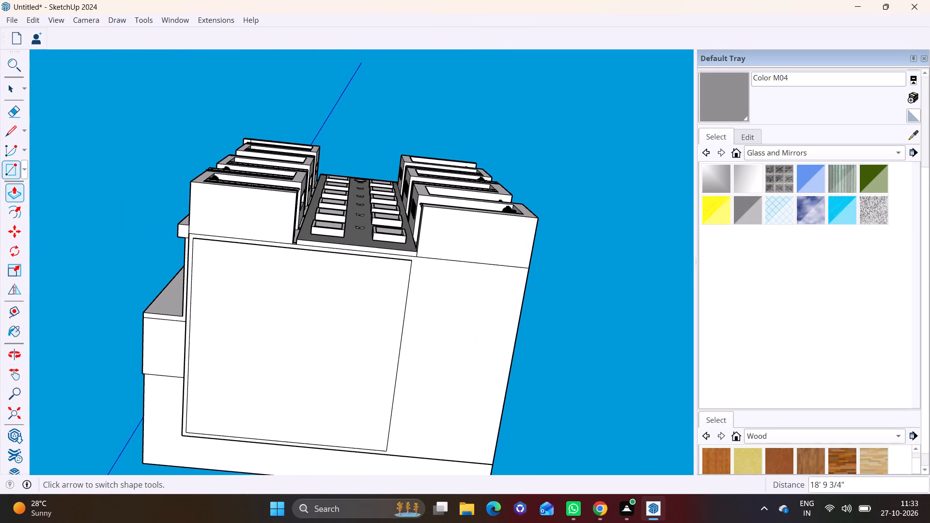
{"action": "left_click", "coordinate": [27, 170]}
{"action": "left_click", "coordinate": [35, 185]}
{"action": "scroll", "coordinate": [573, 272], "scroll_direction": "up", "scroll_amount": 2}
{"action": "scroll", "coordinate": [532, 250], "scroll_direction": "up", "scroll_amount": 2}
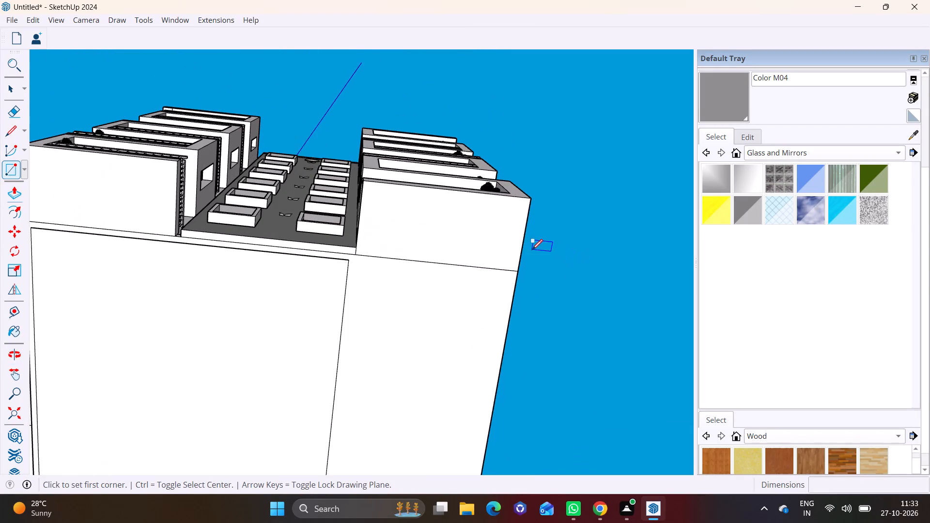
{"action": "left_click", "coordinate": [510, 213]}
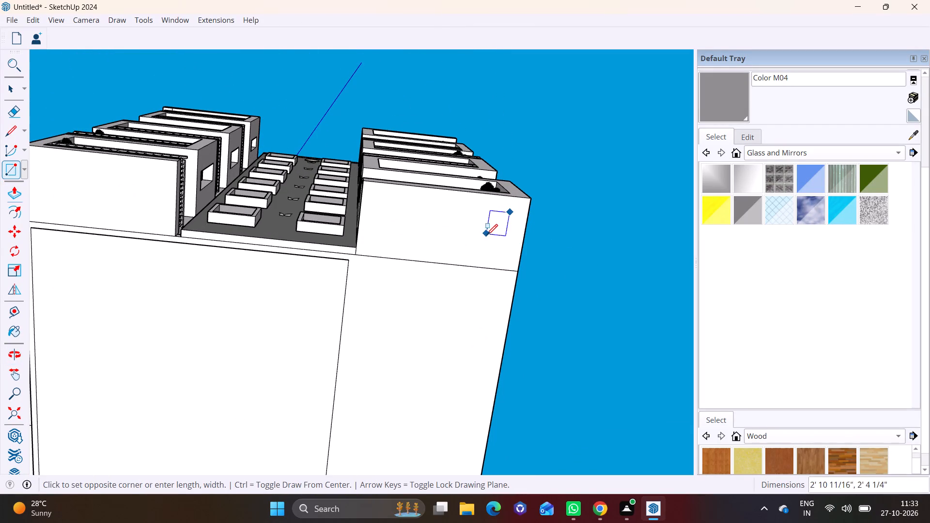
{"action": "left_click", "coordinate": [482, 235]}
Group the small rectangle's face and edges.
{"action": "key", "text": "space"}
{"action": "double_click", "coordinate": [487, 226]}
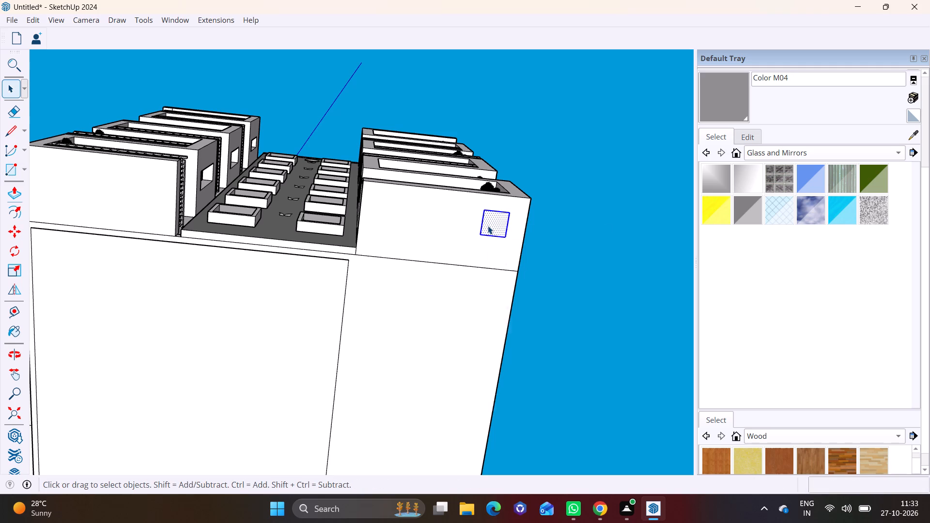
{"action": "right_click", "coordinate": [488, 226]}
{"action": "left_click", "coordinate": [548, 336]}
Push/Pull the grouped rectangle 10' downward to form a pillar, and close the group.
{"action": "double_click", "coordinate": [496, 230]}
{"action": "left_click", "coordinate": [496, 225]}
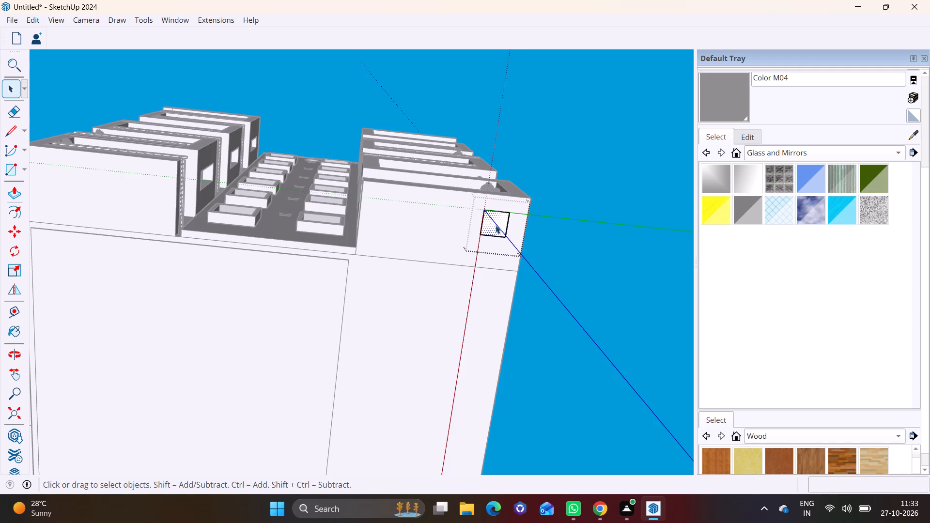
{"action": "left_click", "coordinate": [8, 191]}
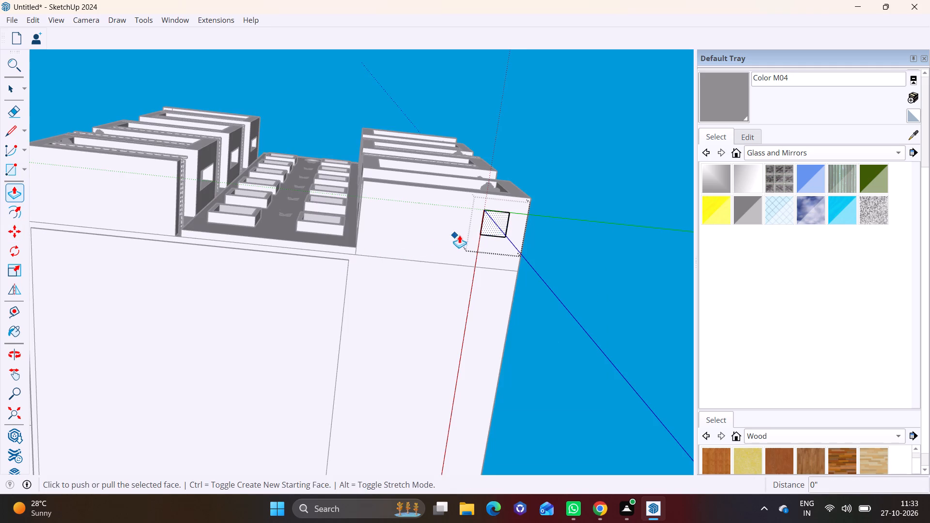
{"action": "left_click", "coordinate": [495, 227]}
{"action": "scroll", "coordinate": [525, 276], "scroll_direction": "down", "scroll_amount": 4}
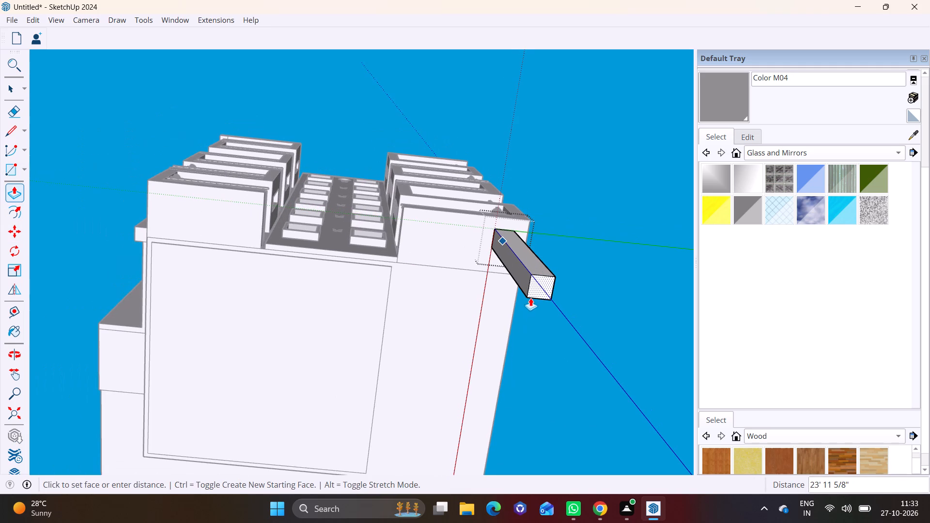
{"action": "type", "text": "10'"}
{"action": "key", "text": "Return"}
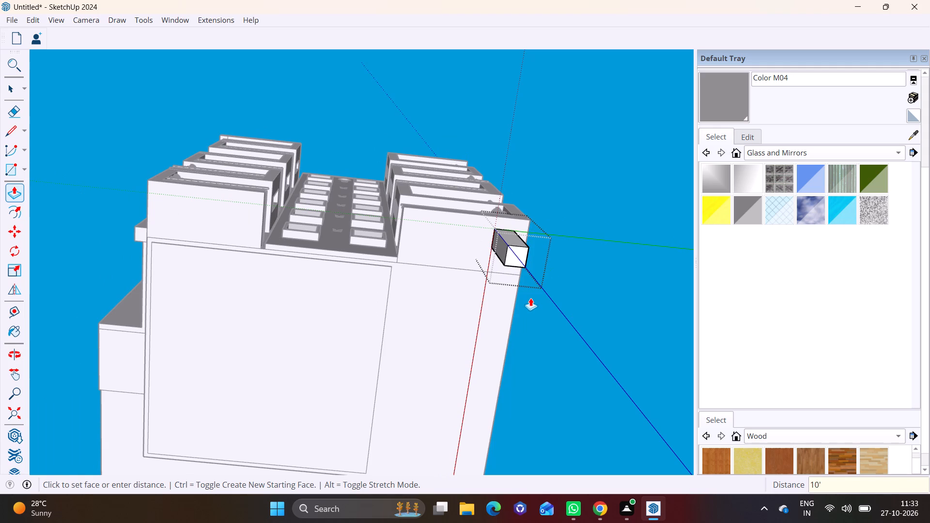
{"action": "key", "text": "space"}
{"action": "middle_click_drag", "start_coordinate": [518, 252], "coordinate": [499, 419]}
{"action": "middle_click_drag", "start_coordinate": [510, 387], "coordinate": [534, 282]}
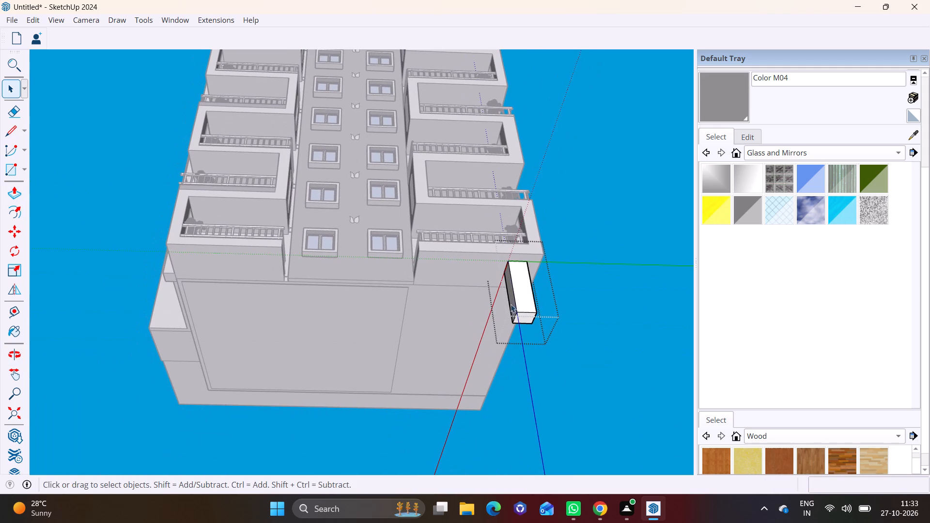
{"action": "left_click", "coordinate": [522, 303]}
{"action": "left_click", "coordinate": [605, 349]}
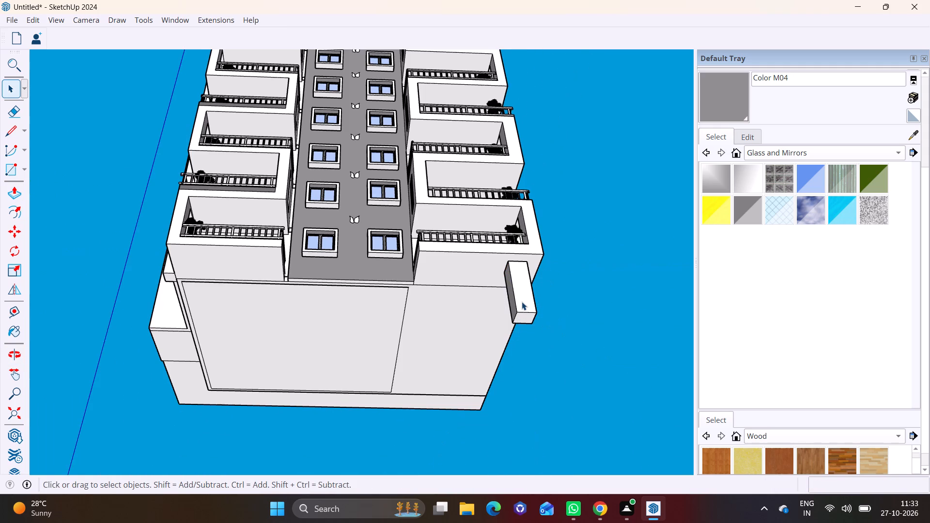
Copy the pillar about 49' across the building's front, to beneath the lowest balcony on the other side of the grey bay.
{"action": "left_click", "coordinate": [522, 302]}
{"action": "key", "text": "comma"}
{"action": "key", "text": "m"}
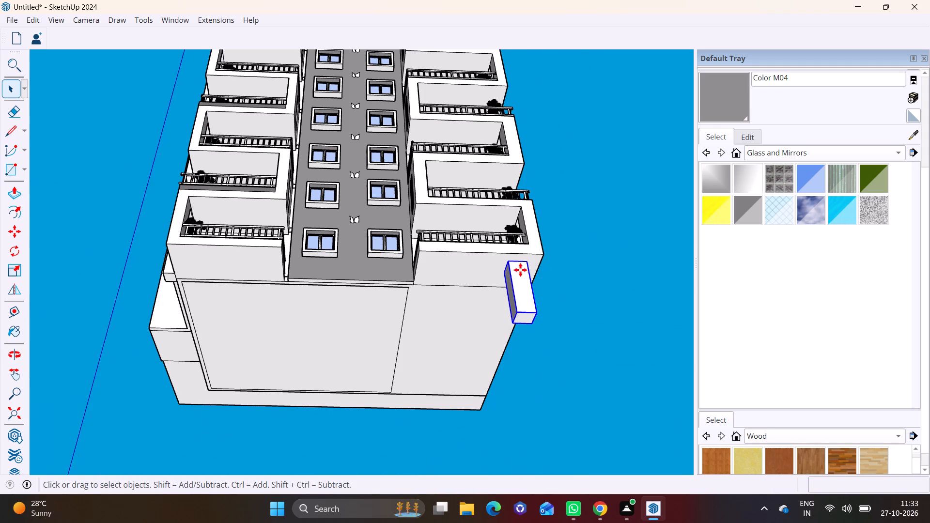
{"action": "left_click", "coordinate": [529, 265]}
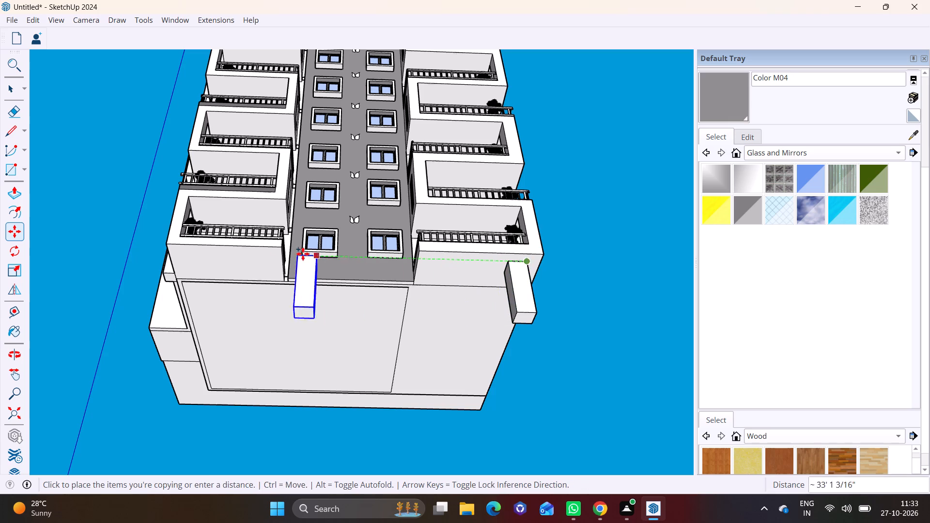
{"action": "left_click", "coordinate": [224, 255]}
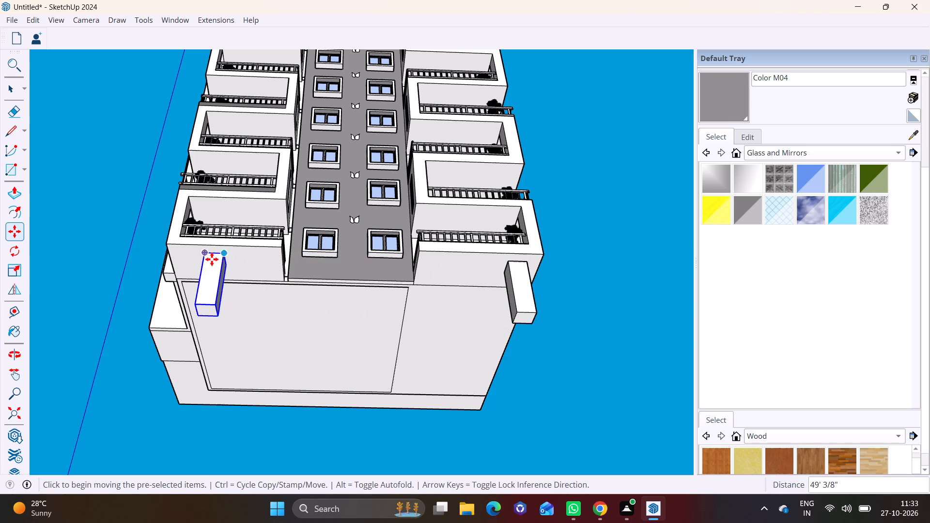
Copy the pillar about 48' to the underside's rear edge, and copy that one about 50' across to the opposite rear corner.
{"action": "middle_click_drag", "start_coordinate": [361, 337], "coordinate": [359, 204]}
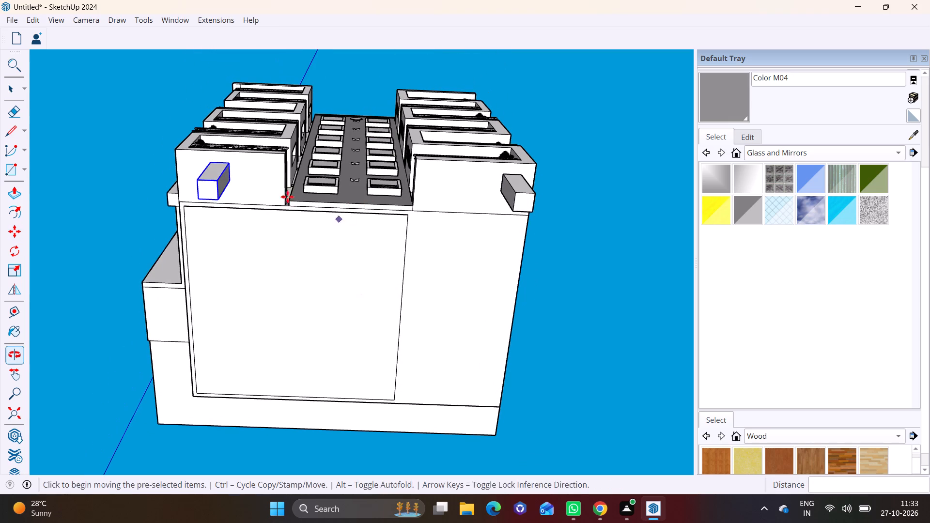
{"action": "left_click", "coordinate": [230, 181]}
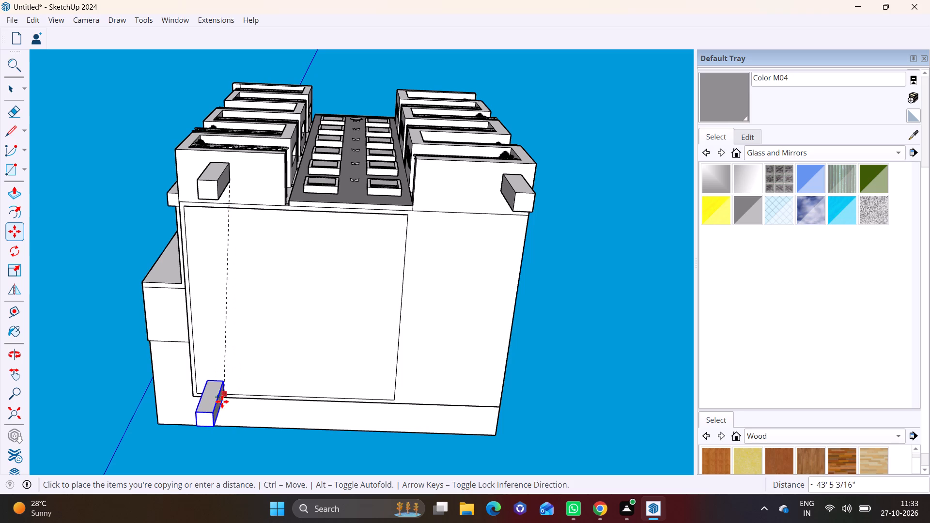
{"action": "left_click", "coordinate": [229, 416]}
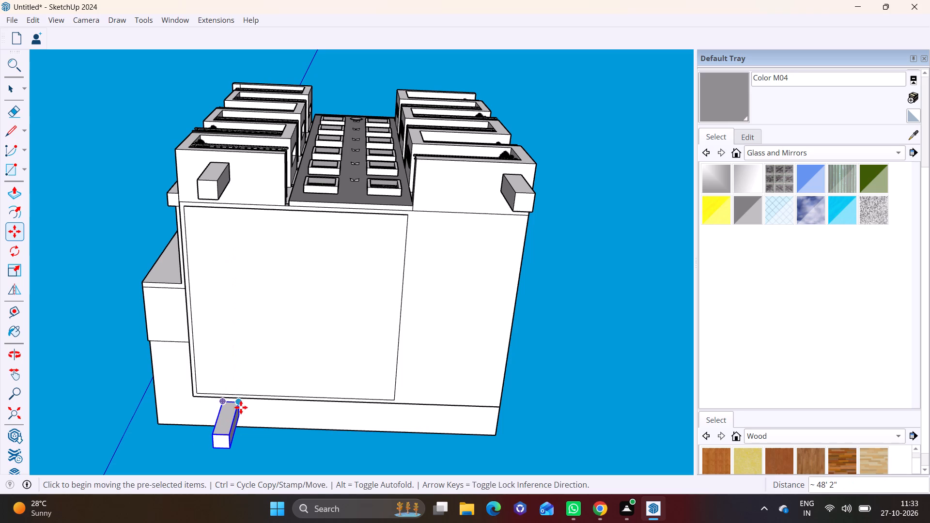
{"action": "left_click", "coordinate": [241, 405]}
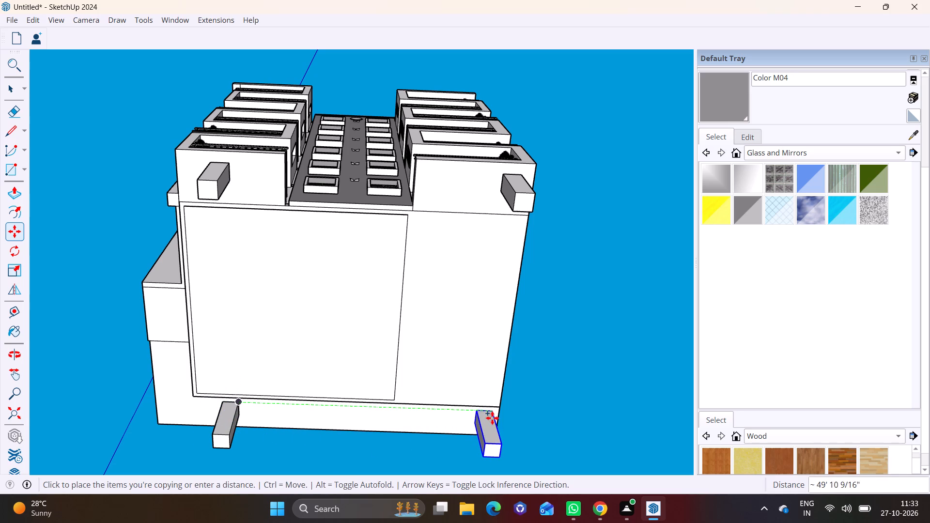
{"action": "left_click", "coordinate": [493, 418]}
Copy the rear corner pillar about halfway toward the front, and copy that one about 51' across to the opposite side.
{"action": "left_click", "coordinate": [492, 411]}
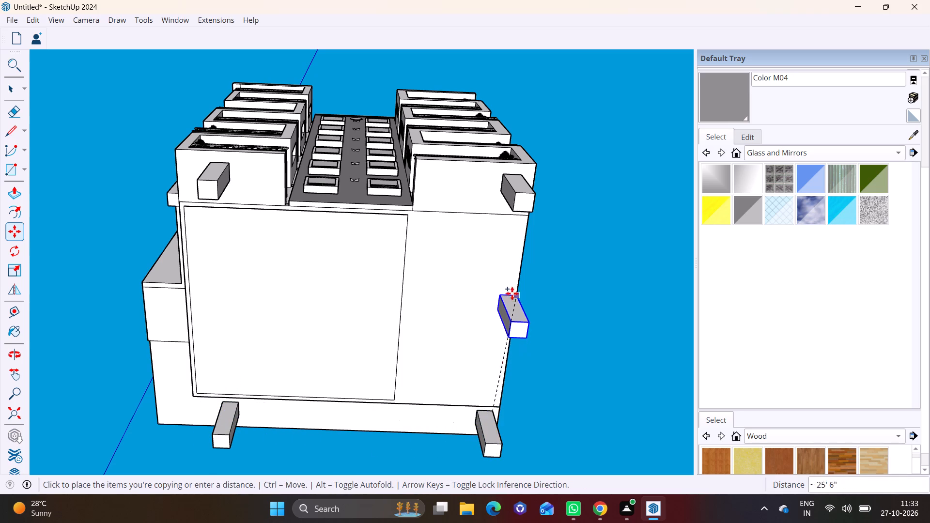
{"action": "left_click", "coordinate": [506, 299]}
{"action": "left_click", "coordinate": [510, 300]}
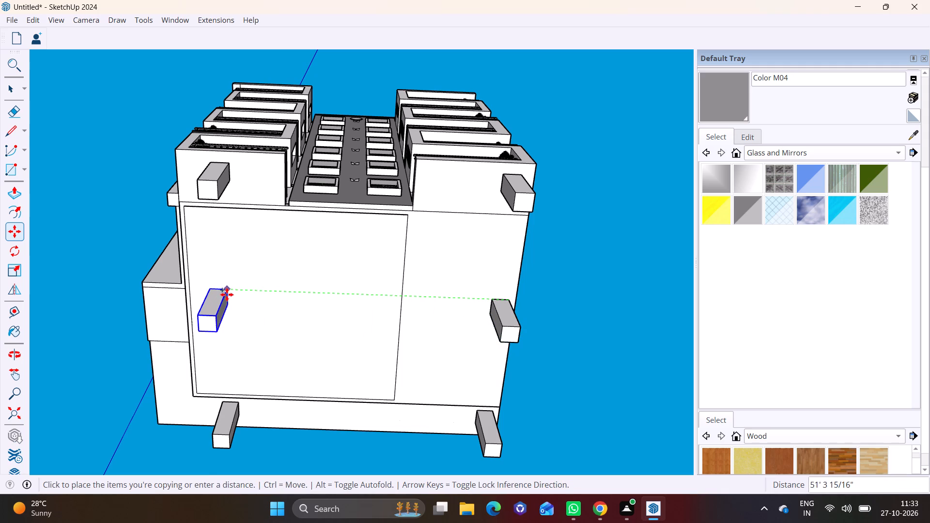
{"action": "left_click", "coordinate": [231, 293]}
{"action": "key", "text": "space"}
{"action": "left_click", "coordinate": [603, 288]}
Examine the six pillars and the building's facades from below, from several sides and from a distance.
{"action": "middle_click_drag", "start_coordinate": [503, 274], "coordinate": [493, 393]}
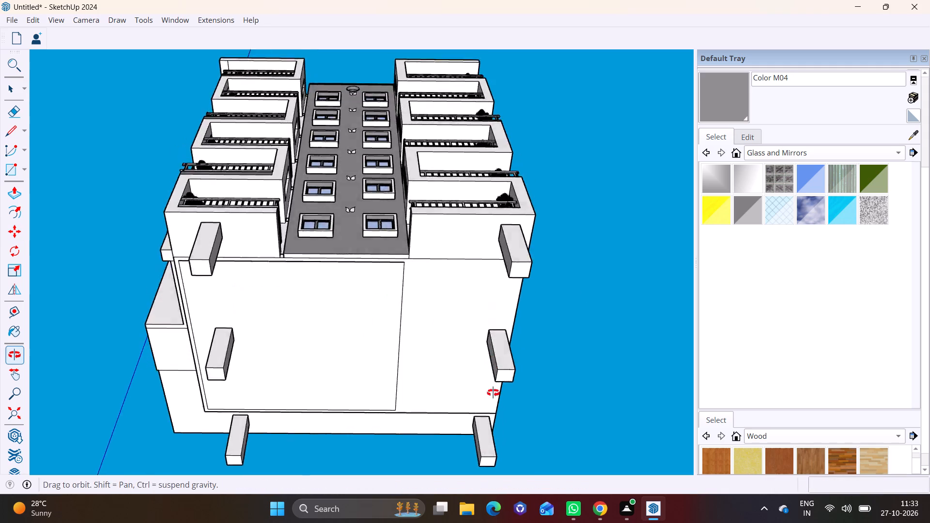
{"action": "middle_click_drag", "start_coordinate": [493, 393], "coordinate": [505, 462]}
{"action": "middle_click_drag", "start_coordinate": [456, 288], "coordinate": [482, 447]}
{"action": "scroll", "coordinate": [475, 351], "scroll_direction": "down", "scroll_amount": 6}
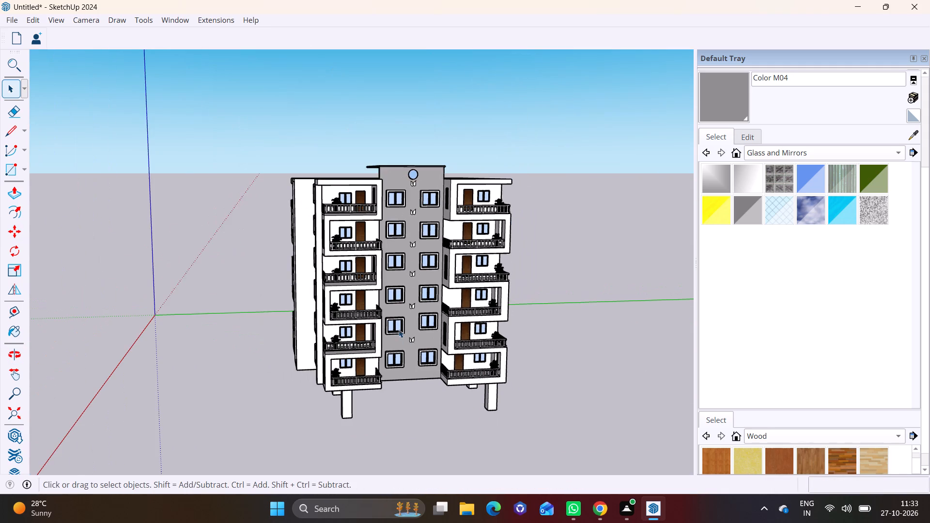
{"action": "middle_click_drag", "start_coordinate": [398, 319], "coordinate": [471, 319]}
{"action": "left_click", "coordinate": [555, 229]}
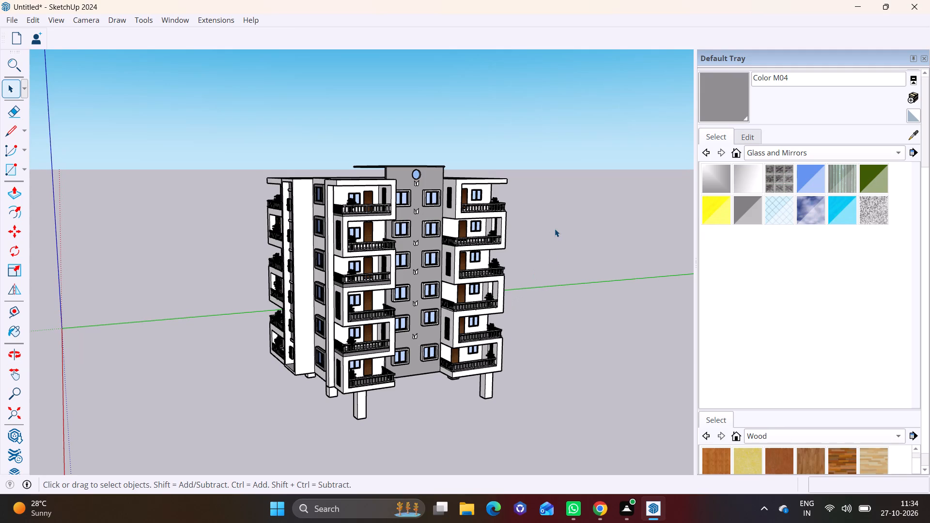
{"action": "middle_click_drag", "start_coordinate": [505, 329], "coordinate": [602, 239]}
{"action": "middle_click_drag", "start_coordinate": [365, 383], "coordinate": [636, 414]}
{"action": "middle_click_drag", "start_coordinate": [377, 394], "coordinate": [381, 398]}
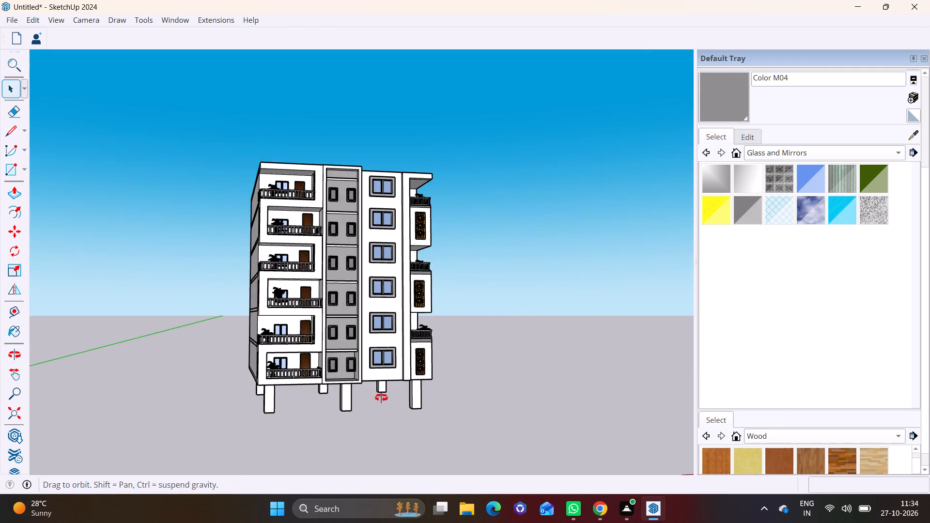
{"action": "middle_click_drag", "start_coordinate": [381, 398], "coordinate": [39, 411]}
{"action": "scroll", "coordinate": [247, 395], "scroll_direction": "up", "scroll_amount": 3}
{"action": "scroll", "coordinate": [306, 387], "scroll_direction": "down", "scroll_amount": 1}
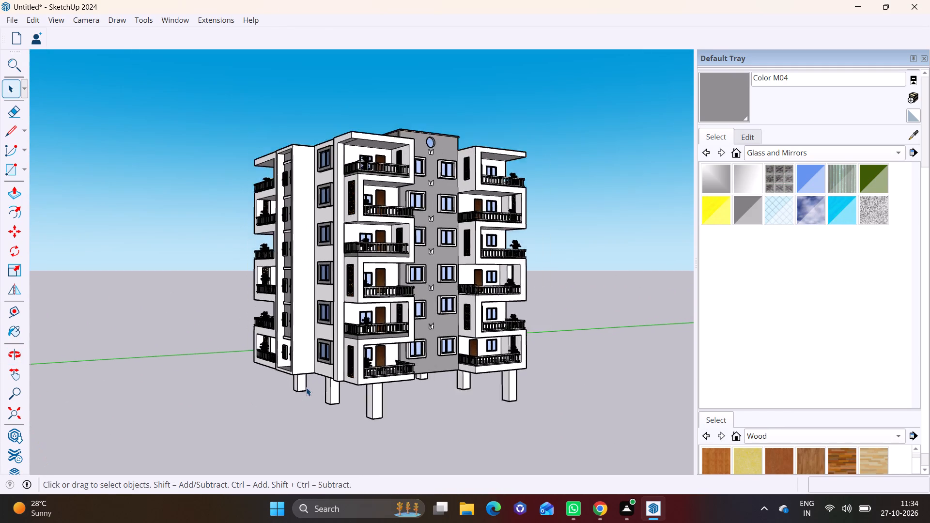
{"action": "scroll", "coordinate": [306, 387], "scroll_direction": "down", "scroll_amount": 2}
{"action": "scroll", "coordinate": [317, 382], "scroll_direction": "up", "scroll_amount": 1}
{"action": "middle_click_drag", "start_coordinate": [317, 382], "coordinate": [281, 419]}
{"action": "middle_click_drag", "start_coordinate": [328, 365], "coordinate": [326, 392]}
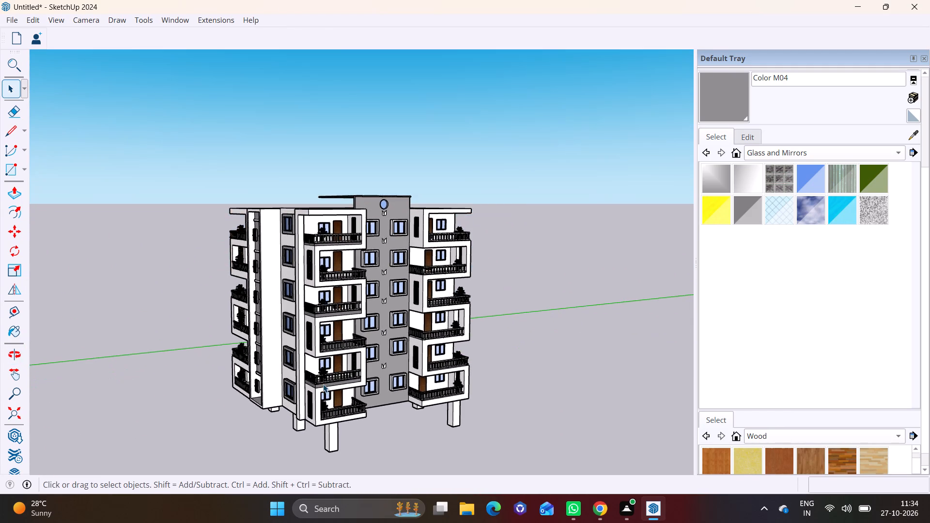
{"action": "scroll", "coordinate": [322, 384], "scroll_direction": "up", "scroll_amount": 5}
{"action": "scroll", "coordinate": [331, 384], "scroll_direction": "up", "scroll_amount": 1, "text": "shift"}
{"action": "middle_click_drag", "start_coordinate": [331, 384], "coordinate": [329, 374], "text": "shift"}
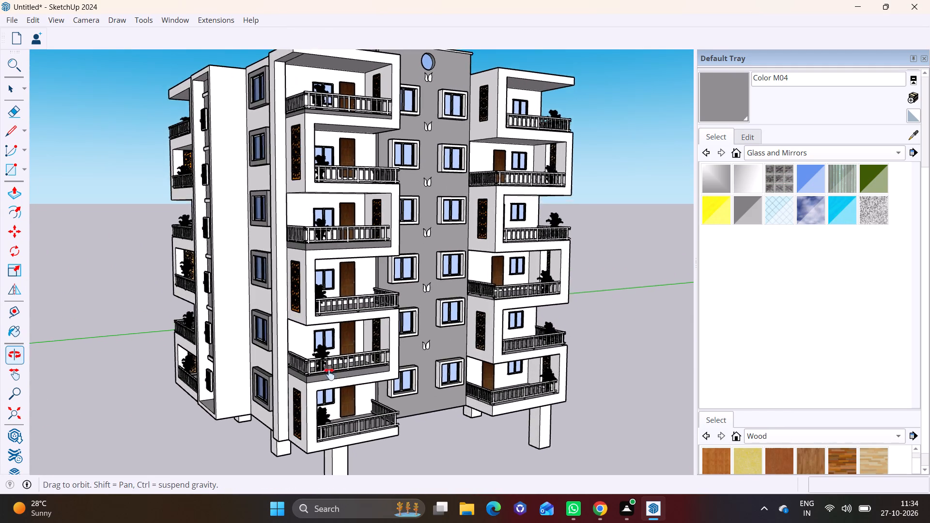
{"action": "middle_click_drag", "start_coordinate": [329, 374], "coordinate": [318, 449], "text": "shift"}
Push/Pull the thin front face of the overhanging roof slab above the round window outward by 8 13/16".
{"action": "scroll", "coordinate": [345, 257], "scroll_direction": "up", "scroll_amount": 5}
{"action": "middle_click_drag", "start_coordinate": [404, 203], "coordinate": [328, 423], "text": "shift"}
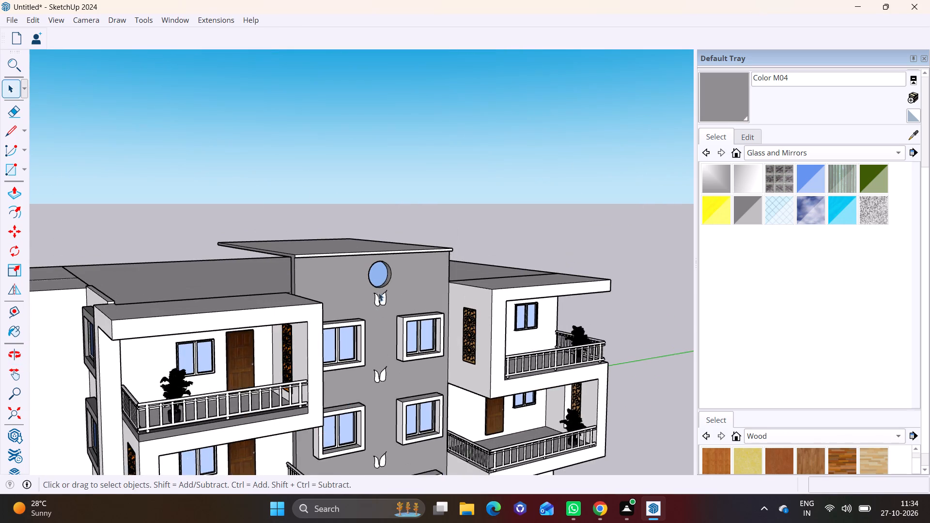
{"action": "scroll", "coordinate": [378, 285], "scroll_direction": "up", "scroll_amount": 8}
{"action": "left_click", "coordinate": [274, 246]}
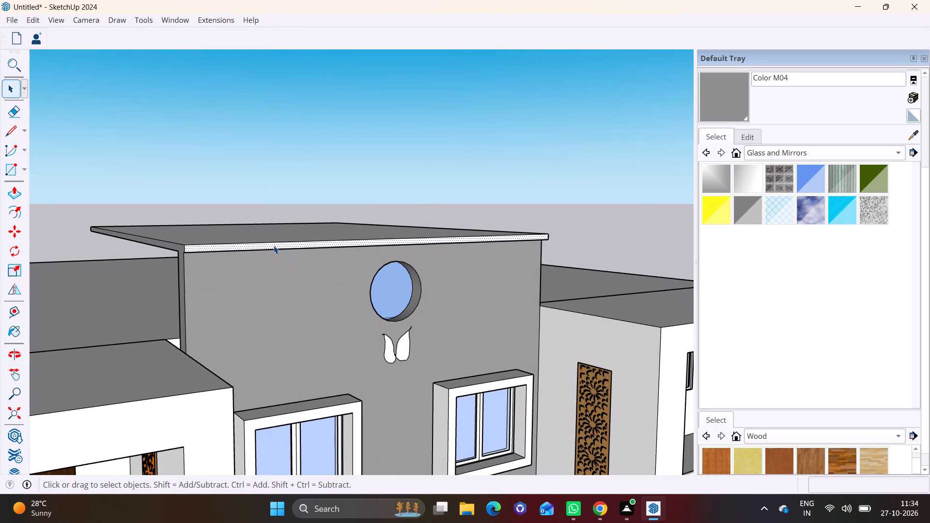
{"action": "left_click", "coordinate": [9, 195]}
{"action": "left_click", "coordinate": [210, 247]}
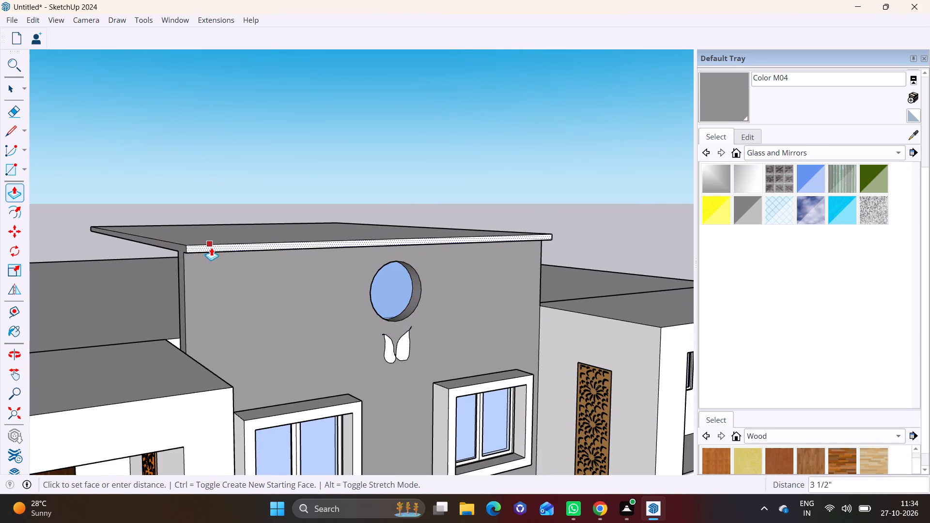
{"action": "left_click", "coordinate": [215, 246]}
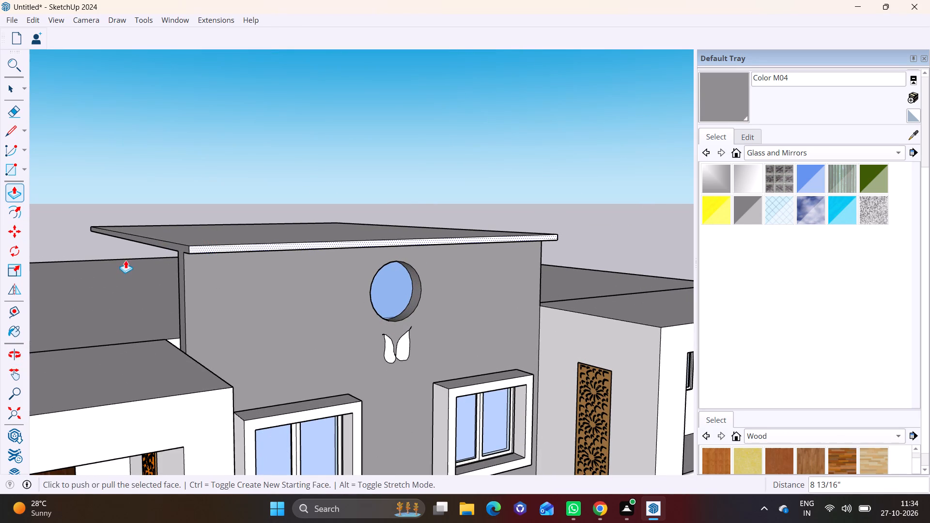
{"action": "key", "text": "space"}
Draw a narrow rectangle along the main flat roof's front edge, starting at its outer corner behind the top balcony's roof.
{"action": "left_click", "coordinate": [122, 266]}
{"action": "scroll", "coordinate": [124, 334], "scroll_direction": "down", "scroll_amount": 8}
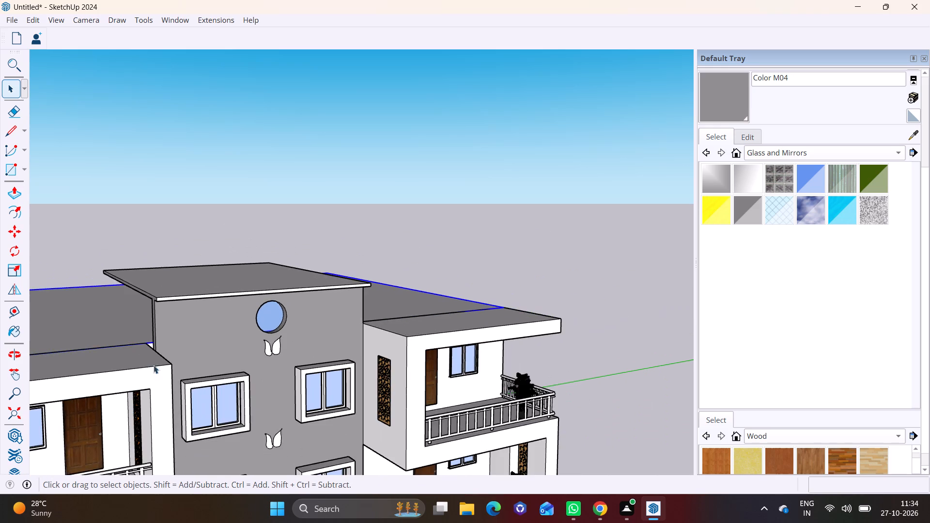
{"action": "middle_click_drag", "start_coordinate": [154, 365], "coordinate": [445, 281], "text": "shift"}
{"action": "middle_click_drag", "start_coordinate": [148, 284], "coordinate": [164, 262], "text": "shift"}
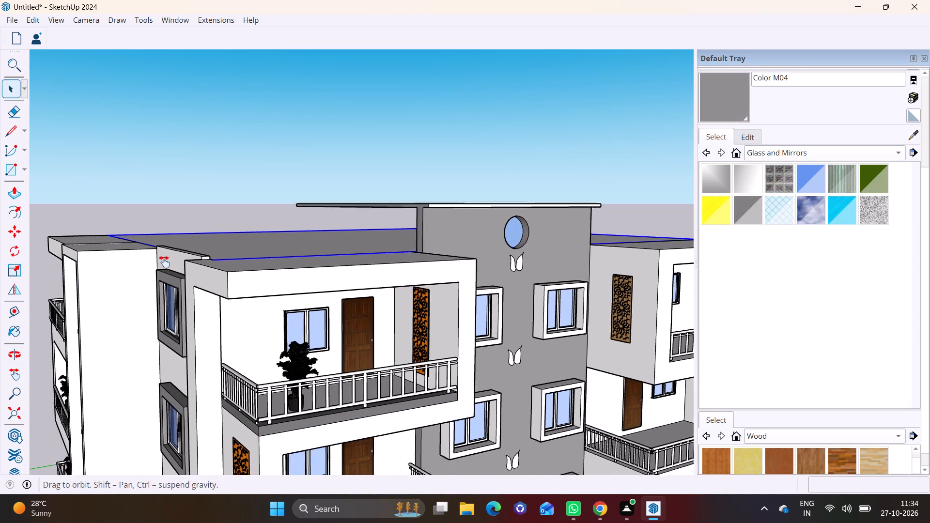
{"action": "middle_click_drag", "start_coordinate": [164, 262], "coordinate": [166, 259], "text": "shift"}
{"action": "middle_click_drag", "start_coordinate": [395, 273], "coordinate": [299, 352]}
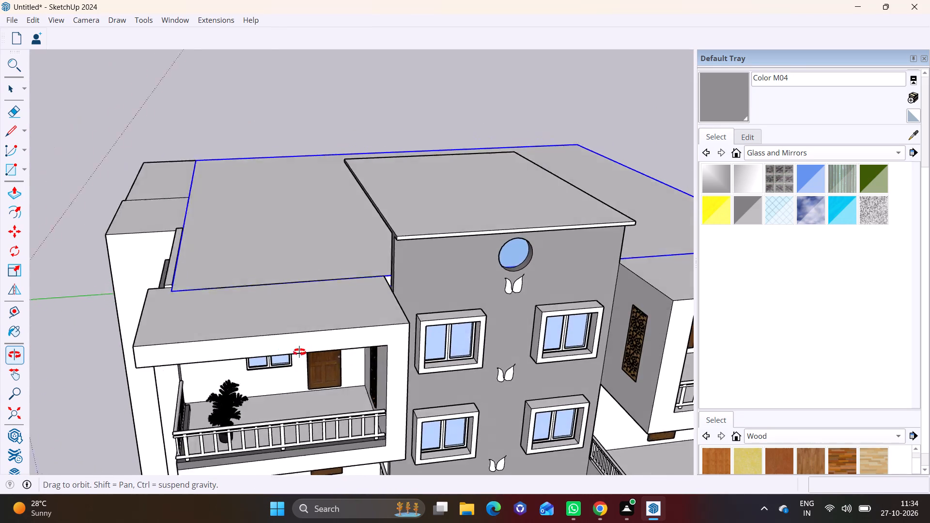
{"action": "middle_click_drag", "start_coordinate": [299, 352], "coordinate": [286, 331]}
{"action": "scroll", "coordinate": [360, 299], "scroll_direction": "up", "scroll_amount": 4}
{"action": "middle_click_drag", "start_coordinate": [366, 323], "coordinate": [394, 373], "text": "shift"}
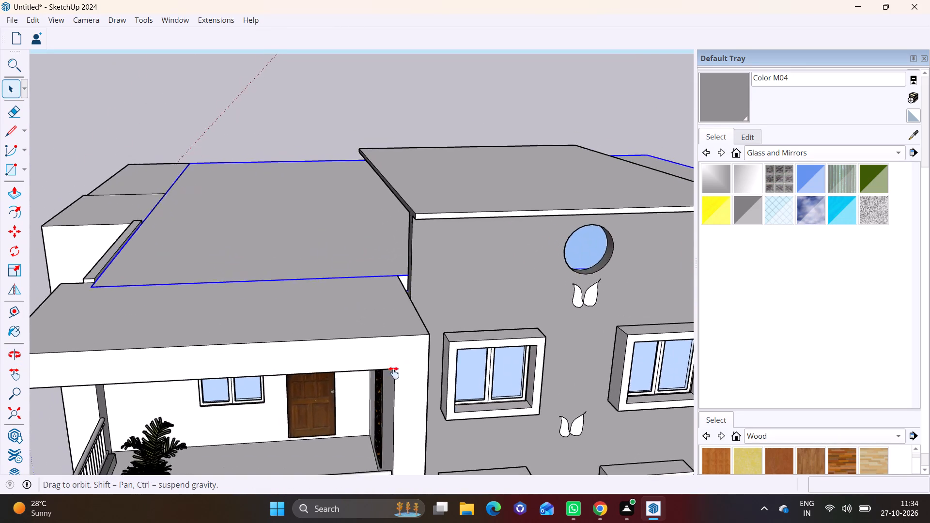
{"action": "middle_click_drag", "start_coordinate": [394, 373], "coordinate": [407, 463], "text": "shift"}
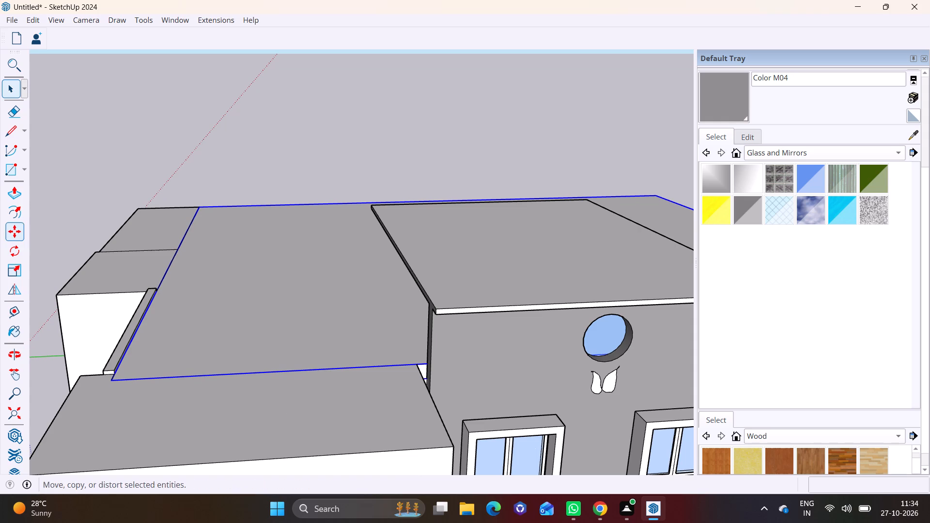
{"action": "left_click", "coordinate": [30, 169]}
{"action": "left_click", "coordinate": [20, 168]}
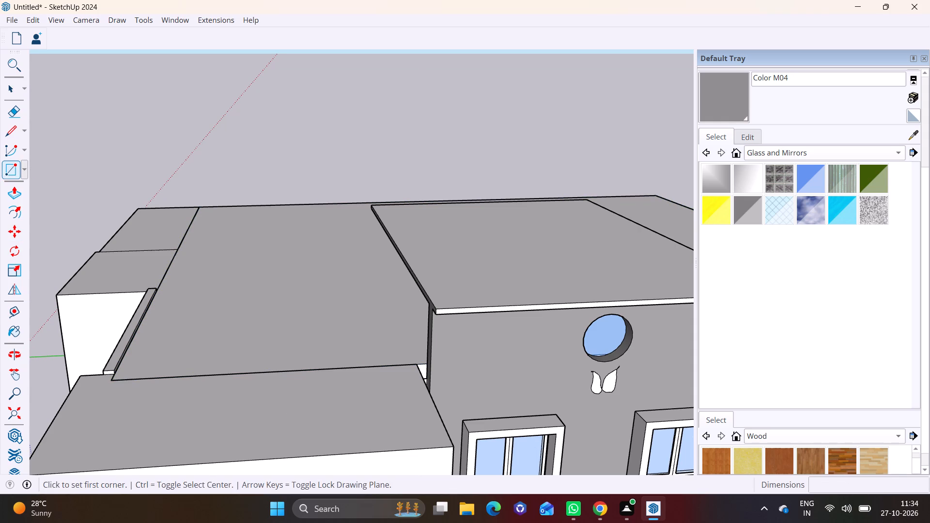
{"action": "left_click", "coordinate": [26, 168]}
{"action": "left_click", "coordinate": [34, 185]}
{"action": "left_click", "coordinate": [117, 379]}
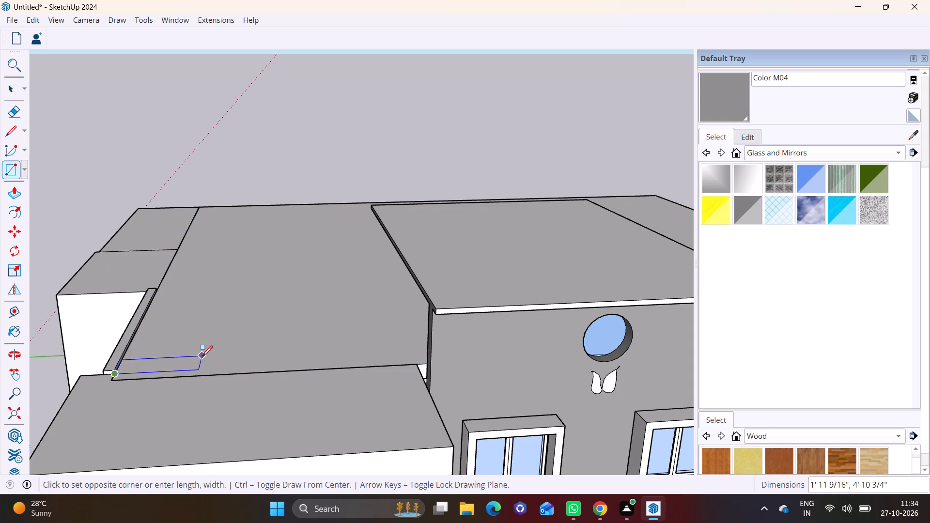
{"action": "key", "text": "Escape"}
{"action": "scroll", "coordinate": [120, 387], "scroll_direction": "up", "scroll_amount": 9}
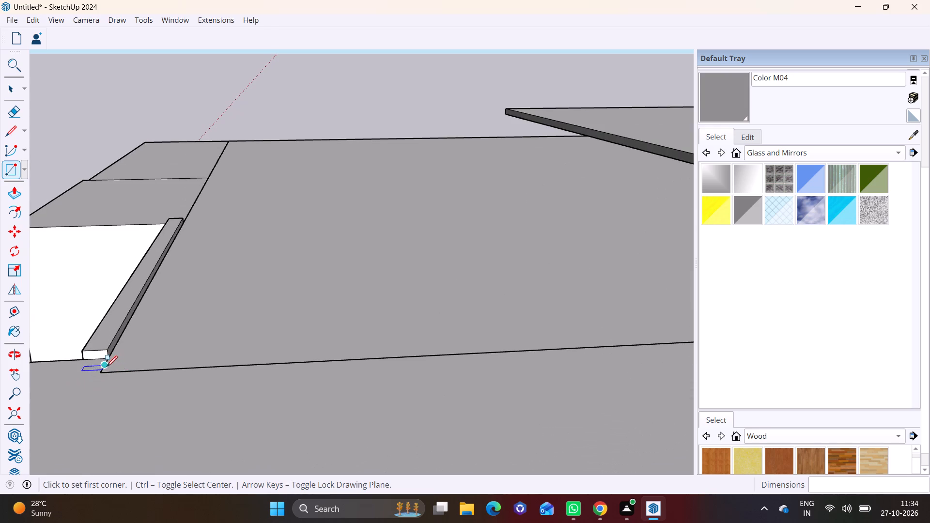
{"action": "left_click", "coordinate": [105, 370]}
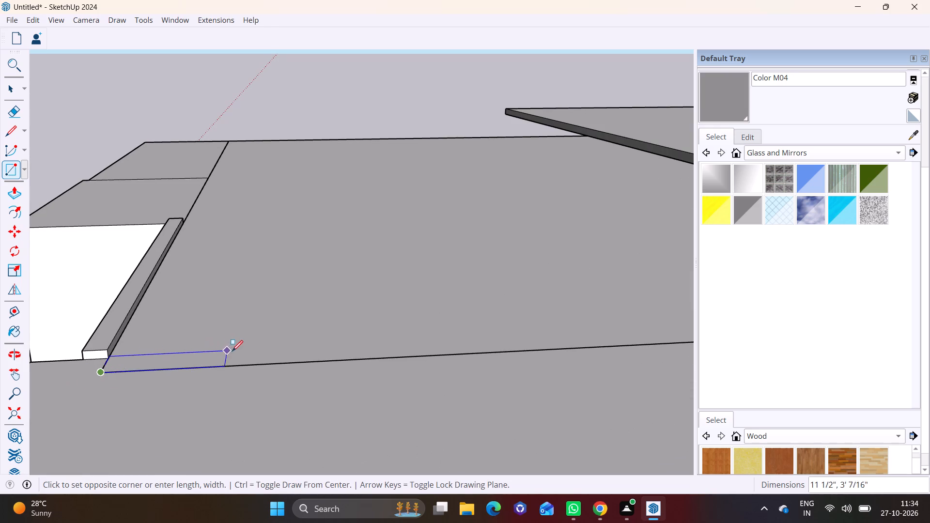
{"action": "left_click", "coordinate": [287, 345]}
{"action": "key", "text": "space"}
Push/Pull the narrow rectangle upward to form a short piece of parapet wall at the roof's corner.
{"action": "left_click", "coordinate": [256, 348]}
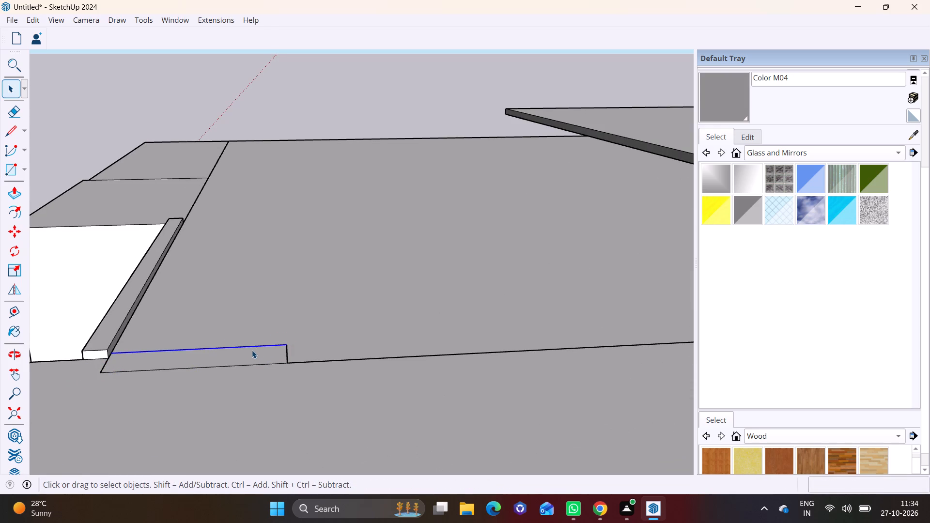
{"action": "left_click", "coordinate": [248, 353]}
{"action": "left_click", "coordinate": [175, 353]}
{"action": "left_click", "coordinate": [178, 360]}
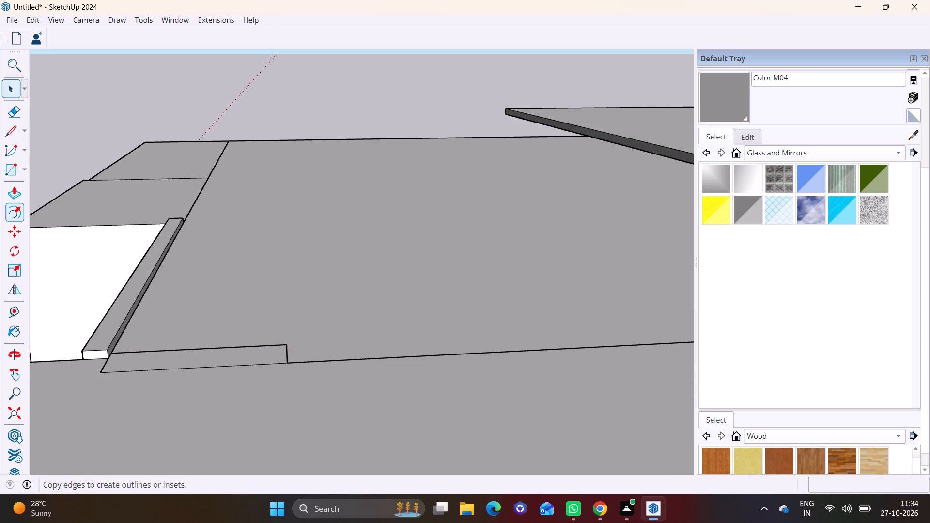
{"action": "left_click", "coordinate": [15, 188]}
{"action": "left_click", "coordinate": [142, 358]}
{"action": "scroll", "coordinate": [144, 322], "scroll_direction": "down", "scroll_amount": 3}
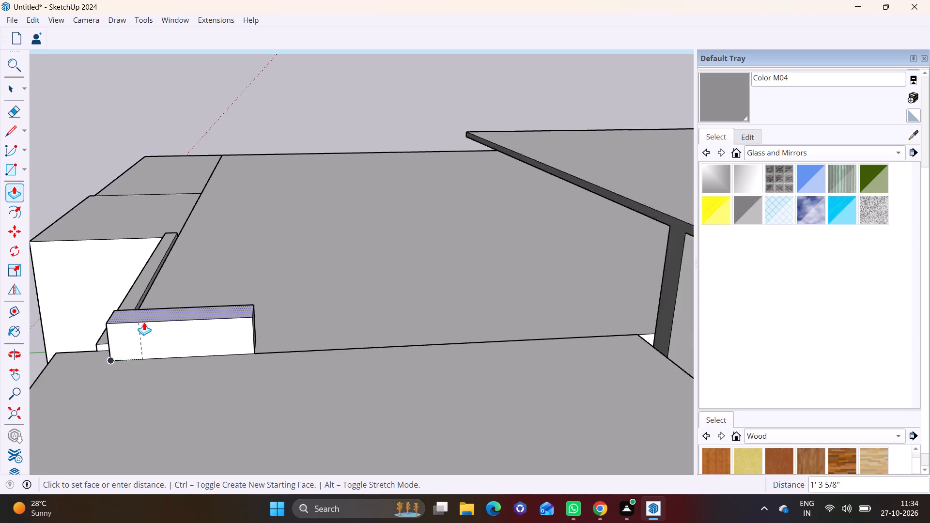
{"action": "scroll", "coordinate": [144, 322], "scroll_direction": "down", "scroll_amount": 5}
{"action": "left_click", "coordinate": [151, 285]}
Push/Pull the parapet's end face about 14' along the roof edge, up to the side of the grey bay.
{"action": "middle_click_drag", "start_coordinate": [215, 318], "coordinate": [63, 309]}
{"action": "left_click", "coordinate": [9, 84]}
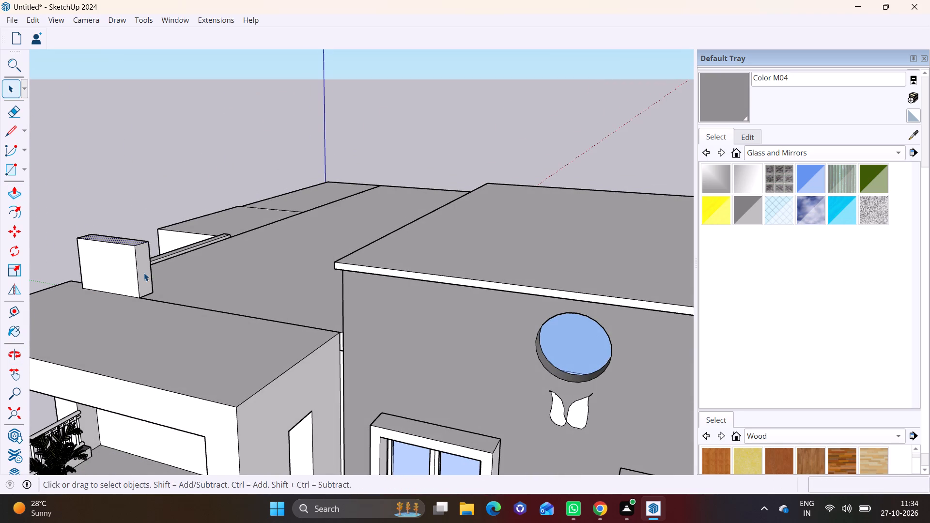
{"action": "left_click", "coordinate": [144, 273]}
{"action": "left_click", "coordinate": [14, 195]}
{"action": "left_click", "coordinate": [145, 271]}
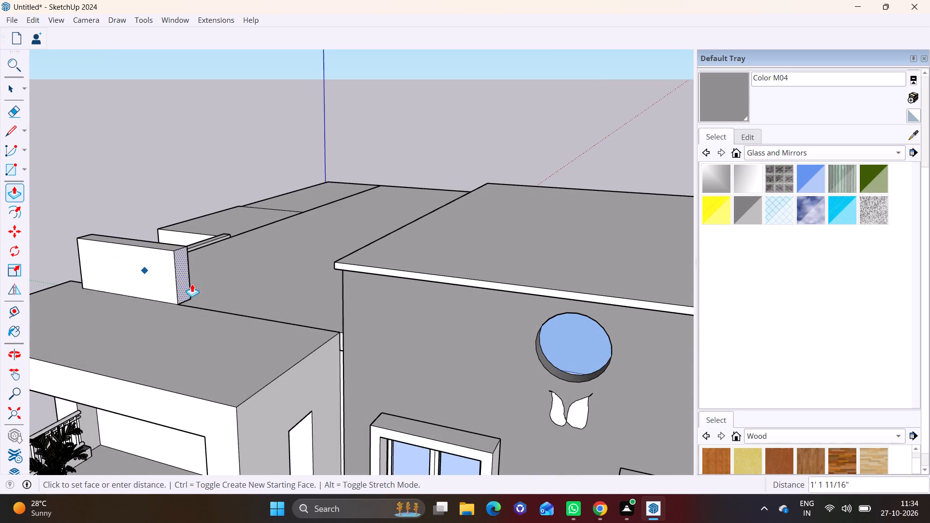
{"action": "middle_click_drag", "start_coordinate": [230, 313], "coordinate": [427, 354]}
{"action": "left_click", "coordinate": [507, 332]}
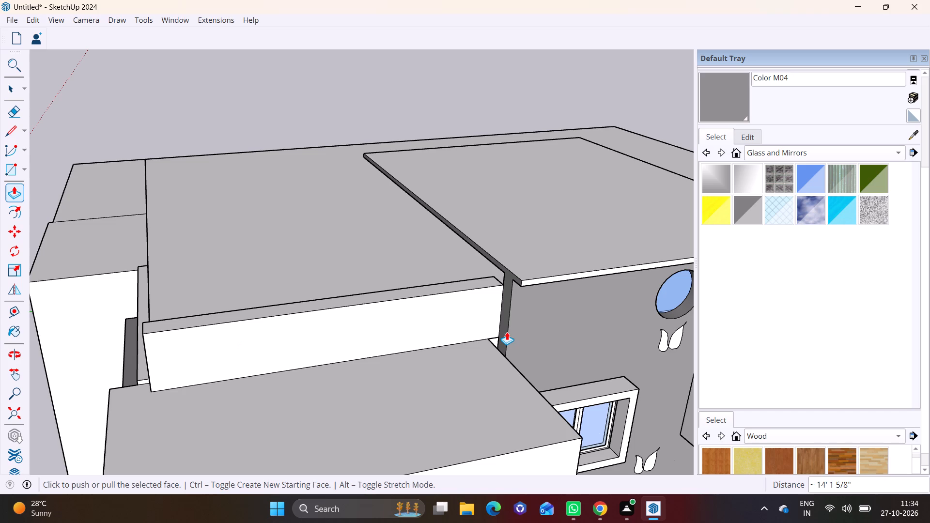
Draw a vertical line down the front parapet's inner face near its outer end, marking off a narrow strip at the roof corner.
{"action": "middle_click_drag", "start_coordinate": [124, 352], "coordinate": [515, 371]}
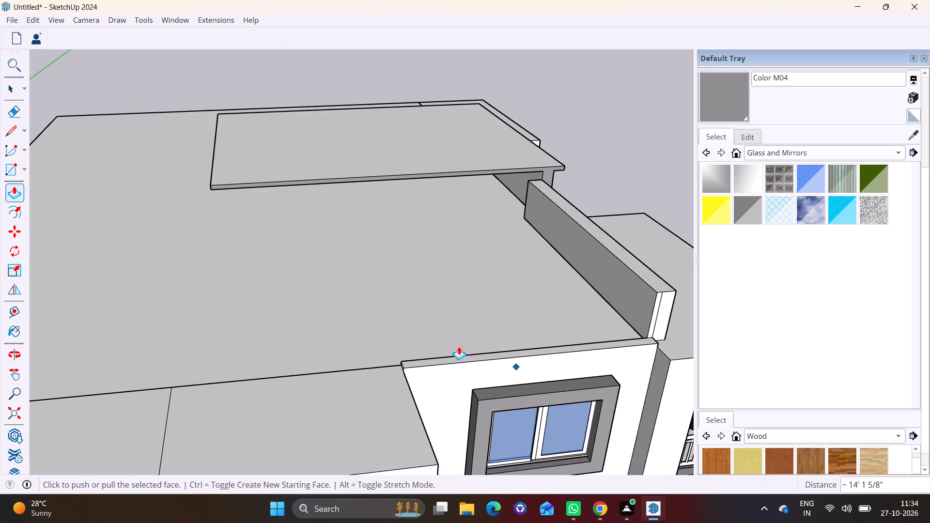
{"action": "middle_click_drag", "start_coordinate": [306, 317], "coordinate": [79, 309]}
{"action": "middle_click_drag", "start_coordinate": [146, 329], "coordinate": [352, 333]}
{"action": "scroll", "coordinate": [500, 316], "scroll_direction": "up", "scroll_amount": 2}
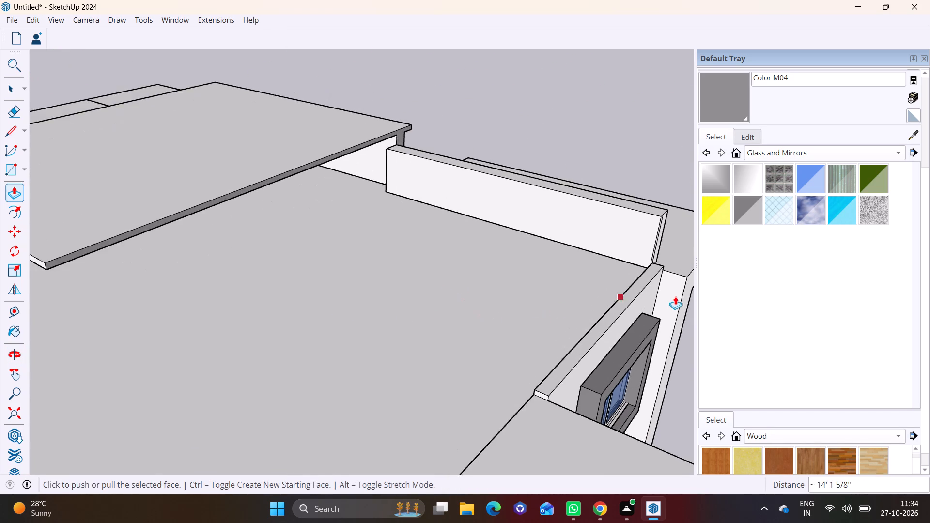
{"action": "scroll", "coordinate": [675, 296], "scroll_direction": "up", "scroll_amount": 2}
{"action": "middle_click_drag", "start_coordinate": [620, 277], "coordinate": [318, 312], "text": "shift"}
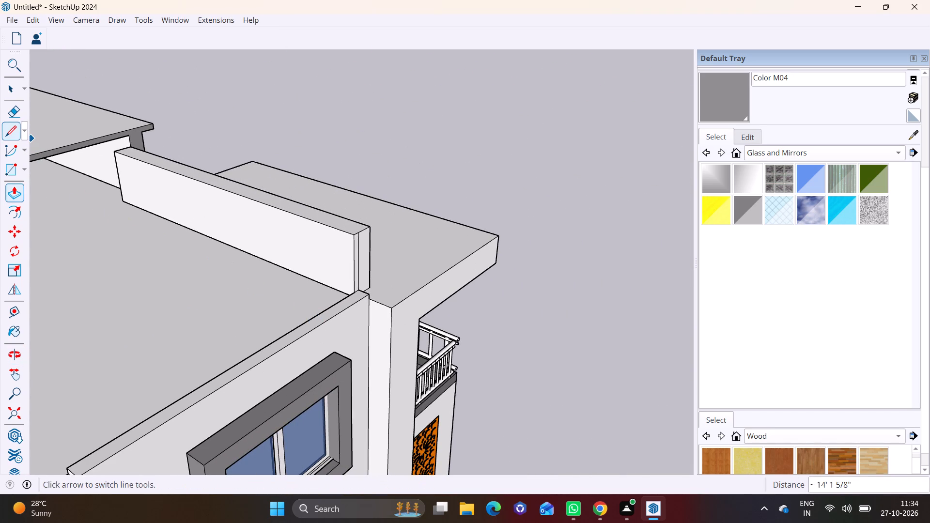
{"action": "left_click", "coordinate": [8, 130]}
{"action": "middle_click_drag", "start_coordinate": [318, 269], "coordinate": [471, 278]}
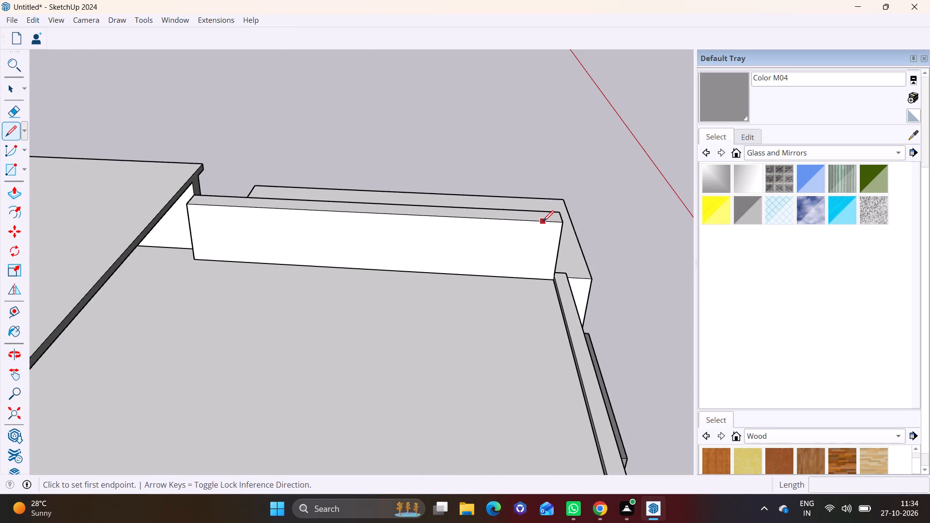
{"action": "left_click", "coordinate": [543, 221]}
{"action": "left_click", "coordinate": [539, 279]}
Push/Pull the marked strip 14' 5 3/8" to start a parapet wall along the roof's adjoining side edge.
{"action": "key", "text": "space"}
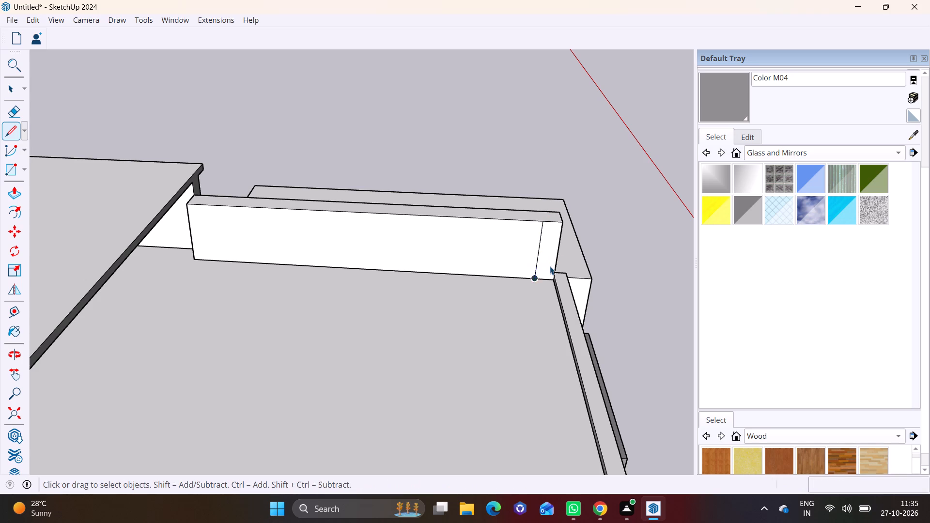
{"action": "left_click", "coordinate": [550, 265]}
{"action": "left_click", "coordinate": [11, 190]}
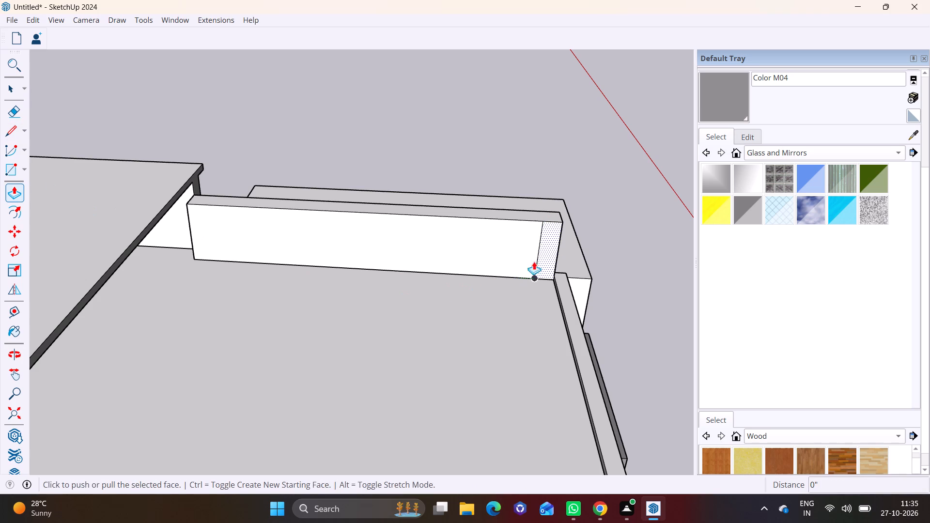
{"action": "left_click", "coordinate": [547, 258]}
{"action": "scroll", "coordinate": [535, 380], "scroll_direction": "down", "scroll_amount": 7}
{"action": "middle_click_drag", "start_coordinate": [523, 413], "coordinate": [496, 258], "text": "shift"}
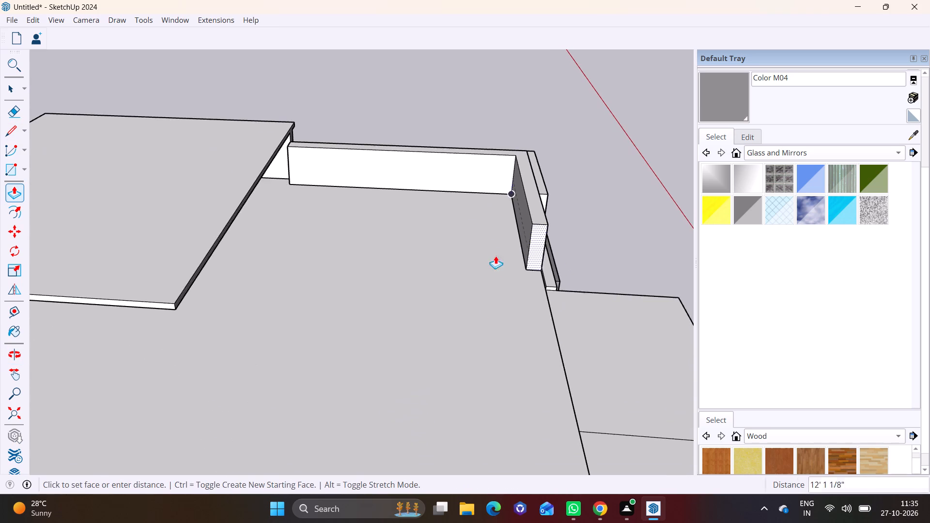
{"action": "scroll", "coordinate": [493, 338], "scroll_direction": "down", "scroll_amount": 2}
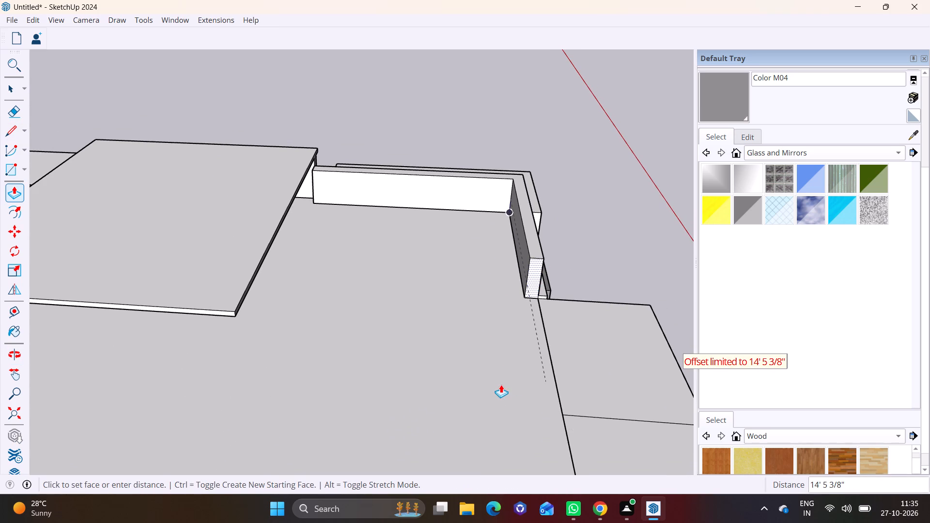
{"action": "left_click", "coordinate": [501, 385]}
Push/Pull the side parapet's end face another 31' 3 1/2", up to the roof's rear corner.
{"action": "left_click", "coordinate": [535, 278]}
{"action": "scroll", "coordinate": [490, 391], "scroll_direction": "down", "scroll_amount": 7}
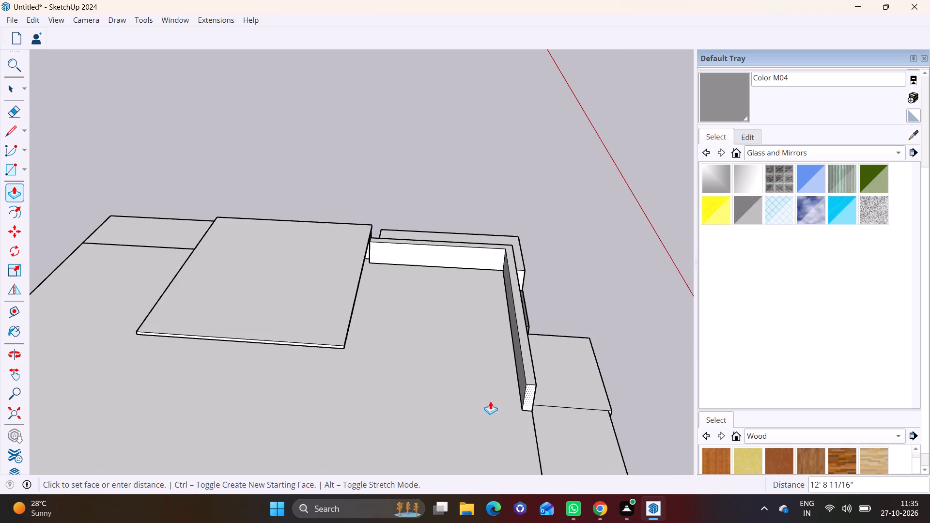
{"action": "middle_click_drag", "start_coordinate": [490, 403], "coordinate": [452, 182]}
{"action": "left_click", "coordinate": [478, 279]}
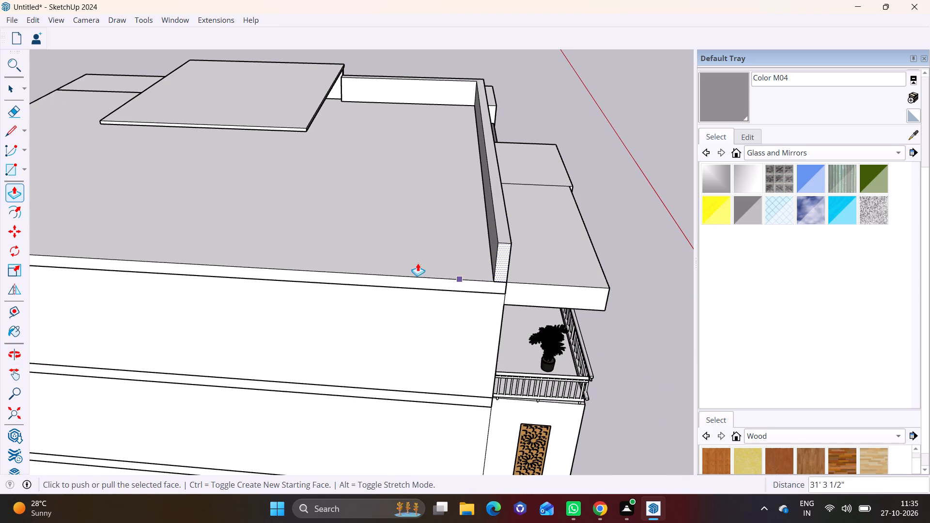
Draw a vertical line on the side parapet's inner face near the rear corner, marking off a narrow end strip.
{"action": "middle_click_drag", "start_coordinate": [407, 261], "coordinate": [551, 252]}
{"action": "middle_click_drag", "start_coordinate": [529, 239], "coordinate": [205, 269], "text": "shift"}
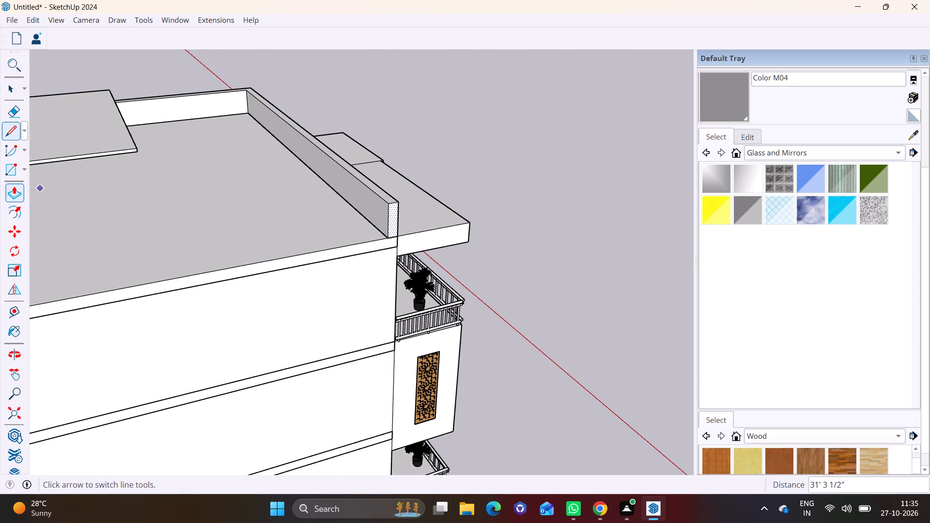
{"action": "left_click", "coordinate": [10, 134]}
{"action": "middle_click_drag", "start_coordinate": [232, 251], "coordinate": [345, 253]}
{"action": "scroll", "coordinate": [452, 224], "scroll_direction": "up", "scroll_amount": 7}
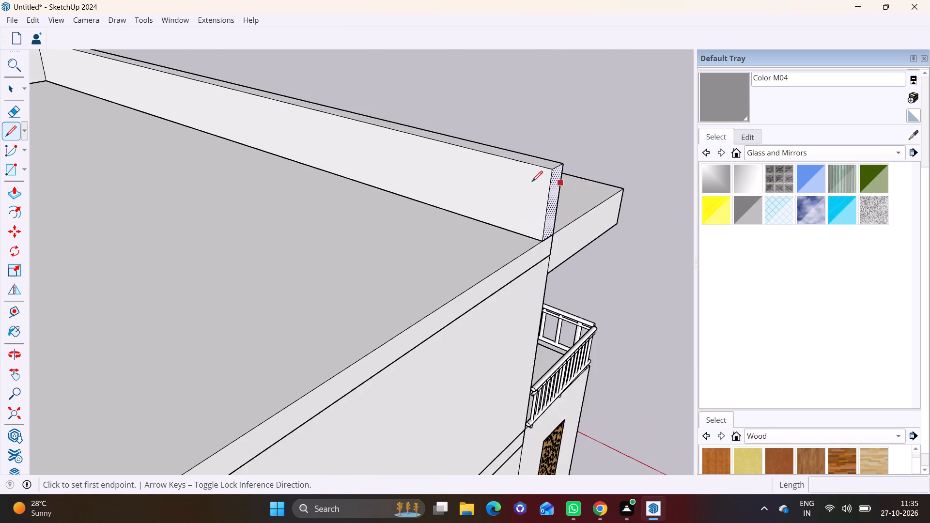
{"action": "scroll", "coordinate": [532, 182], "scroll_direction": "up", "scroll_amount": 6}
{"action": "left_click", "coordinate": [545, 153]}
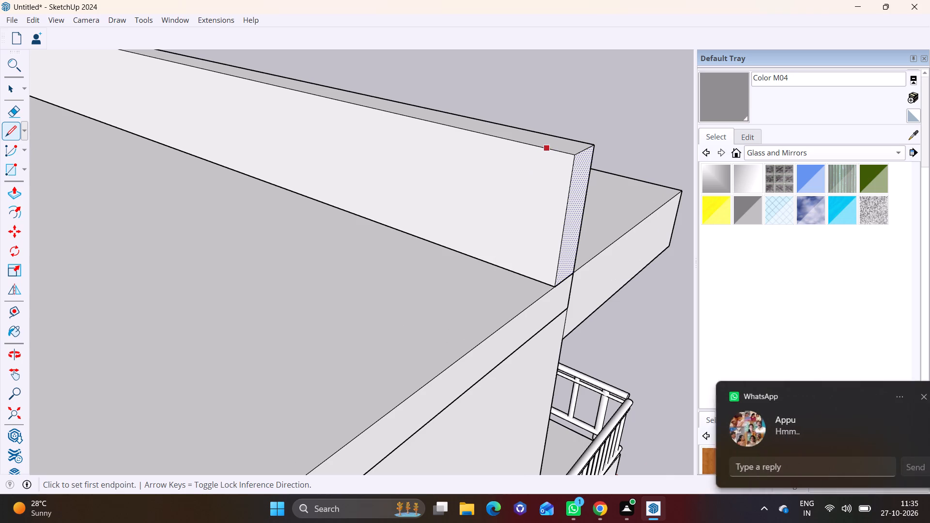
{"action": "left_click", "coordinate": [531, 277]}
Push/Pull the marked strip about 59' along the rear roof edge, up to the next corner.
{"action": "key", "text": "space"}
{"action": "left_click", "coordinate": [545, 240]}
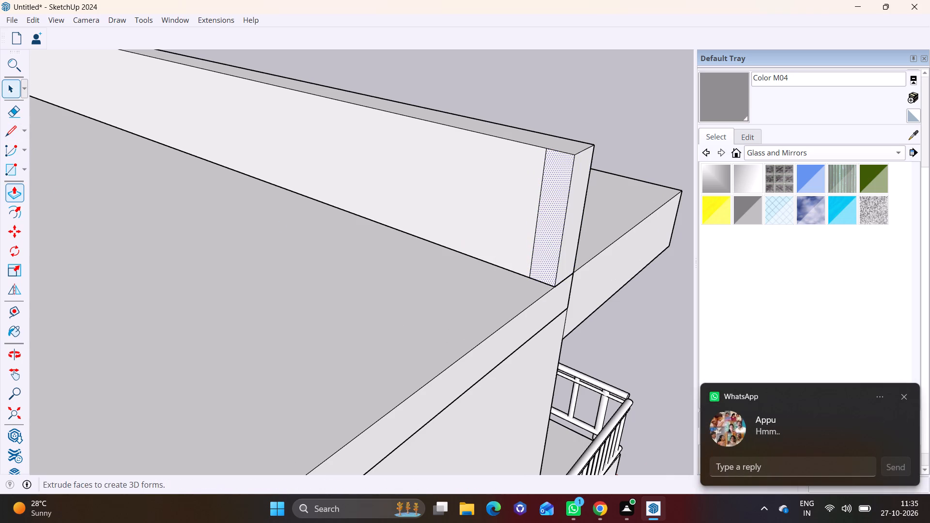
{"action": "left_click", "coordinate": [14, 192]}
{"action": "left_click", "coordinate": [554, 241]}
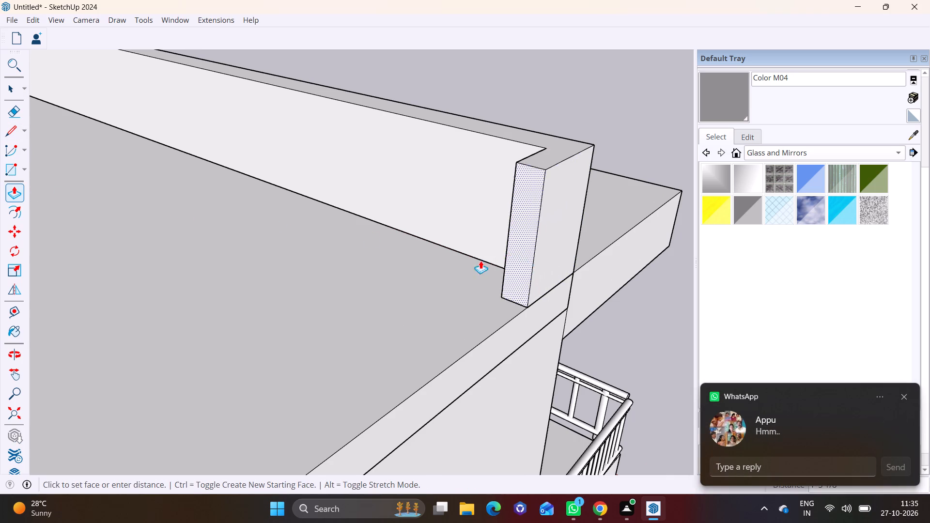
{"action": "scroll", "coordinate": [292, 286], "scroll_direction": "down", "scroll_amount": 14}
{"action": "middle_click_drag", "start_coordinate": [166, 368], "coordinate": [572, 105], "text": "shift"}
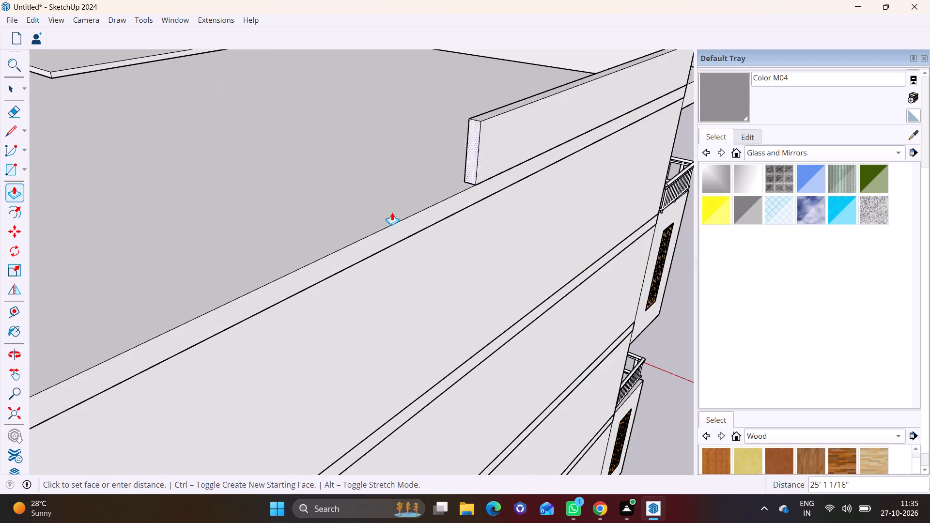
{"action": "scroll", "coordinate": [137, 290], "scroll_direction": "down", "scroll_amount": 8}
{"action": "scroll", "coordinate": [136, 289], "scroll_direction": "down", "scroll_amount": 1, "text": "shift"}
{"action": "middle_click_drag", "start_coordinate": [136, 289], "coordinate": [414, 147], "text": "shift"}
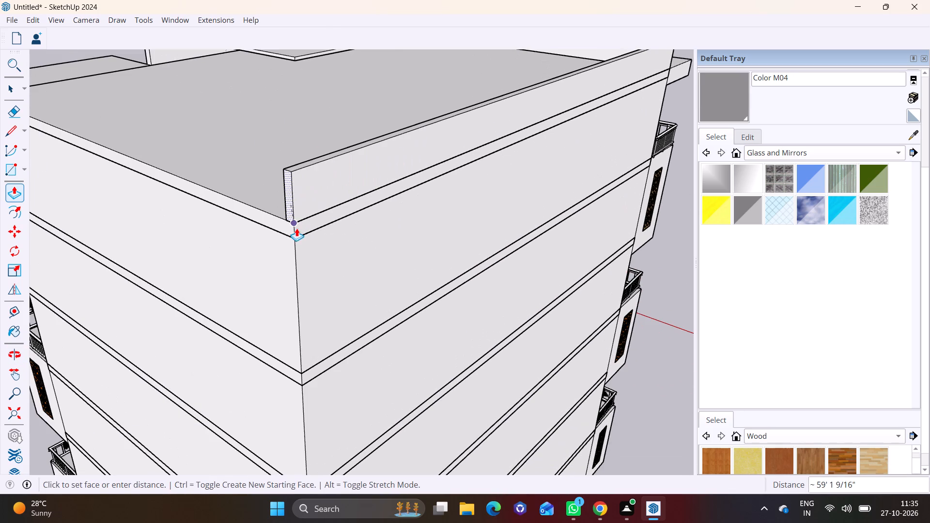
{"action": "left_click", "coordinate": [294, 232]}
Draw a 3' 2 3/4" vertical line on the rear parapet's inner face near its far end, marking off a narrow strip.
{"action": "middle_click_drag", "start_coordinate": [244, 157], "coordinate": [500, 197]}
{"action": "middle_click_drag", "start_coordinate": [447, 185], "coordinate": [200, 159], "text": "shift"}
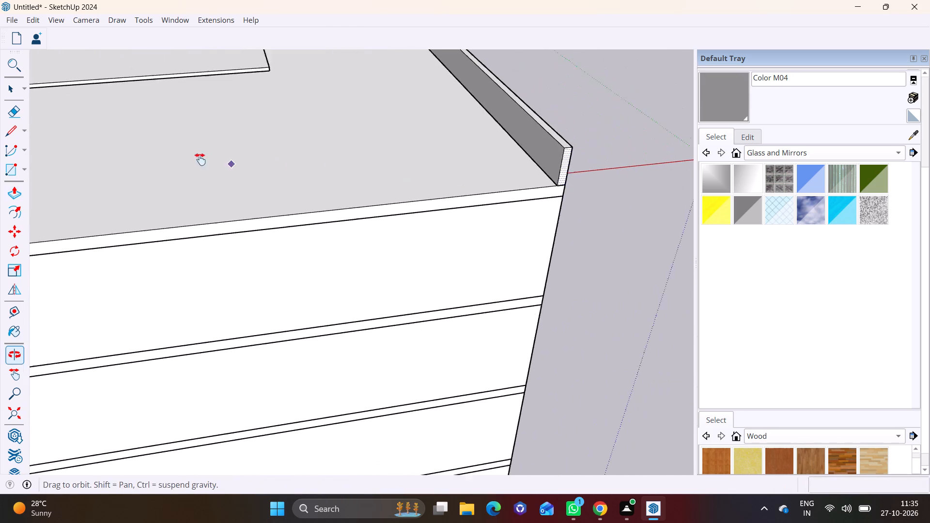
{"action": "middle_click_drag", "start_coordinate": [200, 159], "coordinate": [196, 158], "text": "shift"}
{"action": "middle_click_drag", "start_coordinate": [419, 175], "coordinate": [553, 163]}
{"action": "scroll", "coordinate": [622, 107], "scroll_direction": "up", "scroll_amount": 7}
{"action": "middle_click_drag", "start_coordinate": [613, 105], "coordinate": [336, 259], "text": "shift"}
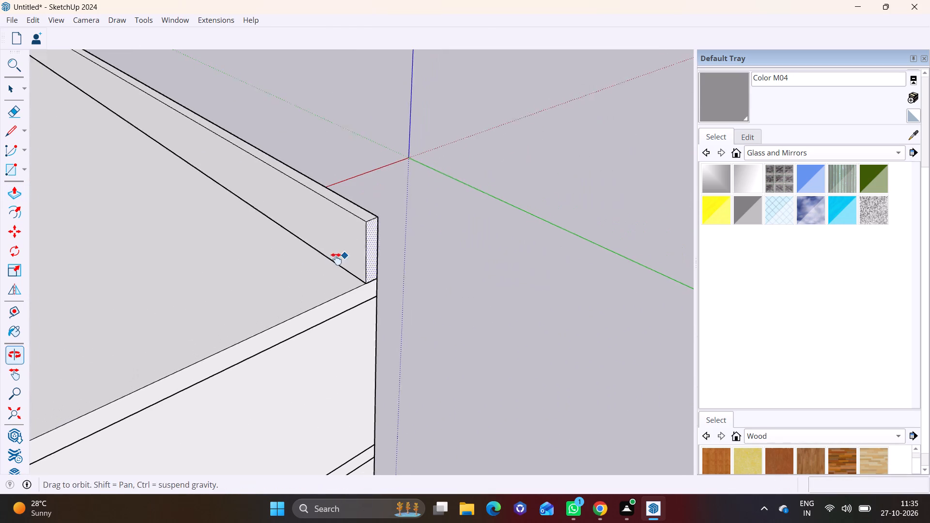
{"action": "middle_click_drag", "start_coordinate": [336, 259], "coordinate": [333, 260], "text": "shift"}
{"action": "left_click", "coordinate": [9, 132]}
{"action": "middle_click_drag", "start_coordinate": [297, 225], "coordinate": [413, 218]}
{"action": "scroll", "coordinate": [435, 238], "scroll_direction": "up", "scroll_amount": 3}
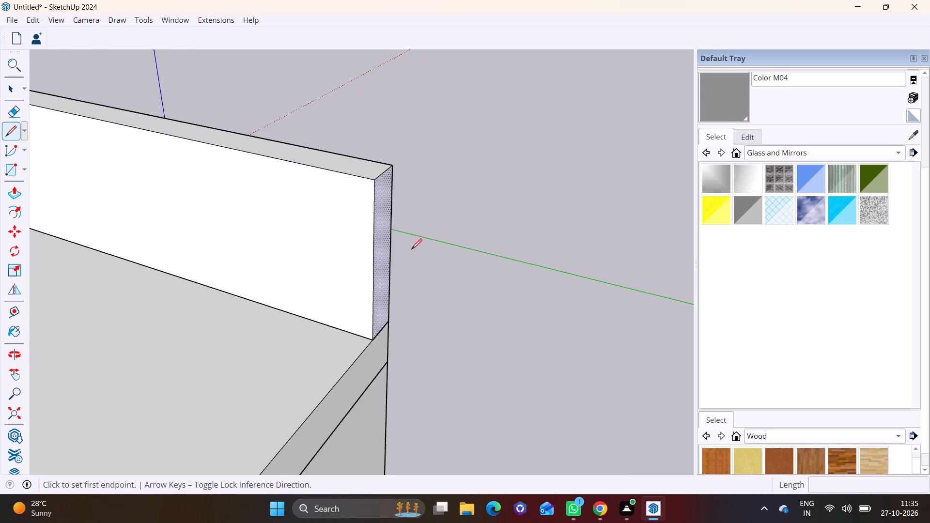
{"action": "scroll", "coordinate": [411, 249], "scroll_direction": "up", "scroll_amount": 4}
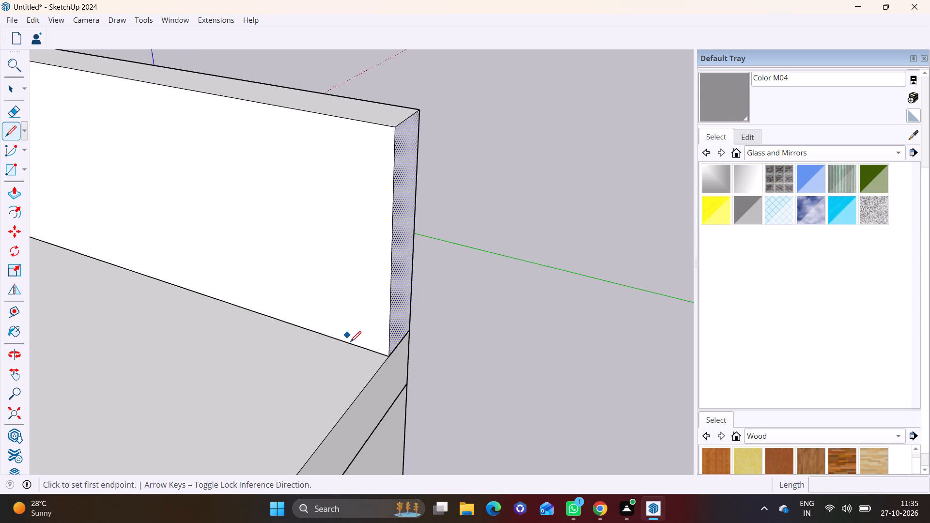
{"action": "left_click", "coordinate": [351, 345]}
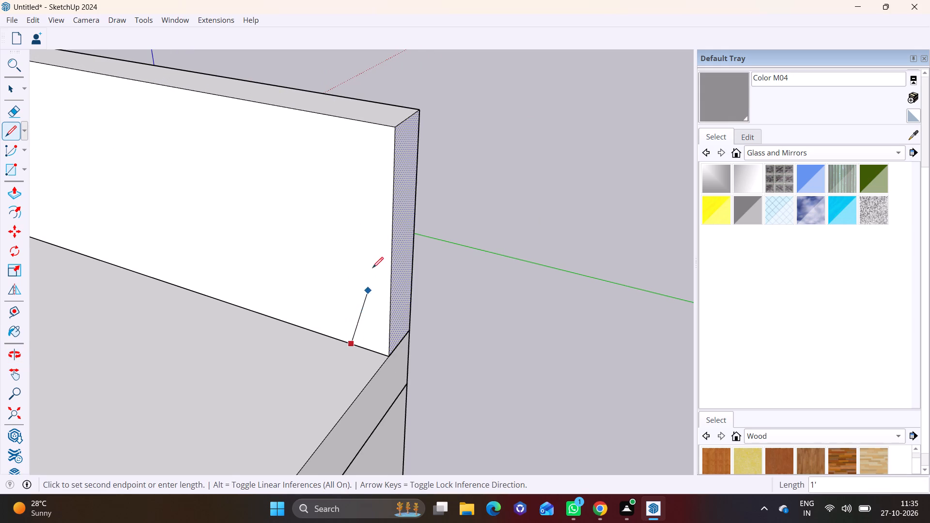
{"action": "left_click", "coordinate": [349, 121]}
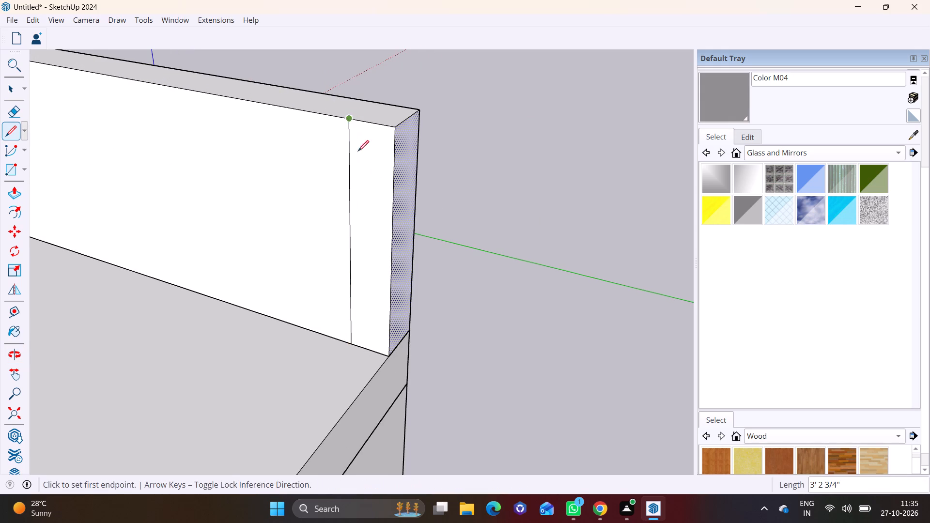
Push/Pull the marked strip 46' 4 7/16" along the opposite side edge, toward the balcony's roof slab.
{"action": "key", "text": "space"}
{"action": "left_click", "coordinate": [381, 206]}
{"action": "left_click", "coordinate": [19, 190]}
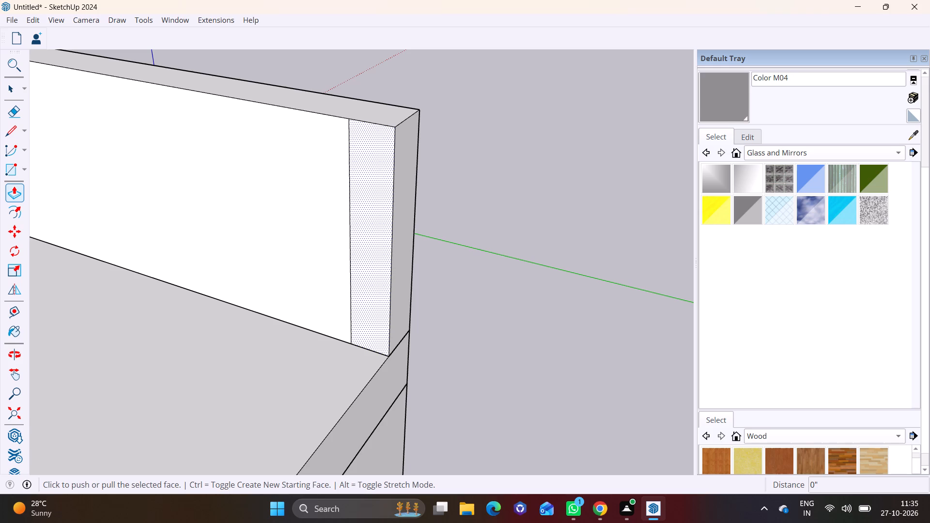
{"action": "left_click", "coordinate": [367, 243]}
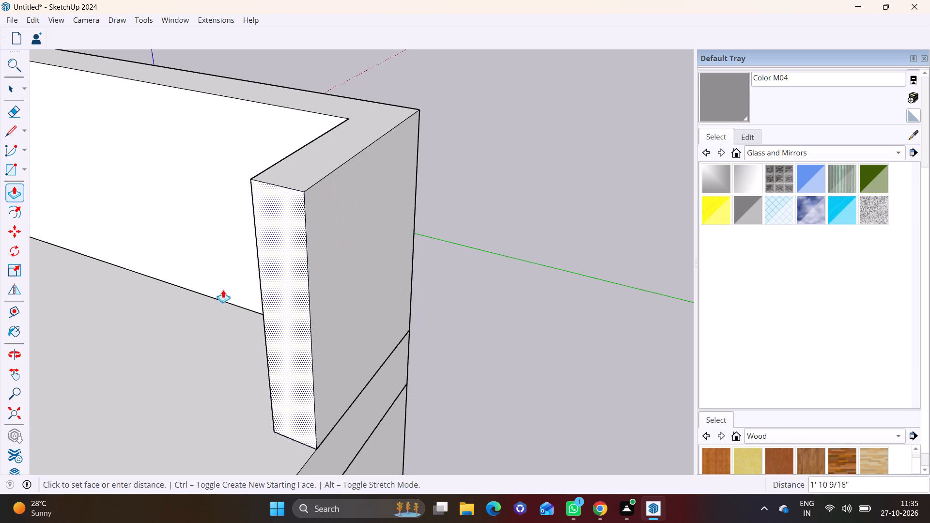
{"action": "scroll", "coordinate": [219, 296], "scroll_direction": "down", "scroll_amount": 8}
{"action": "middle_click_drag", "start_coordinate": [188, 323], "coordinate": [381, 197], "text": "shift"}
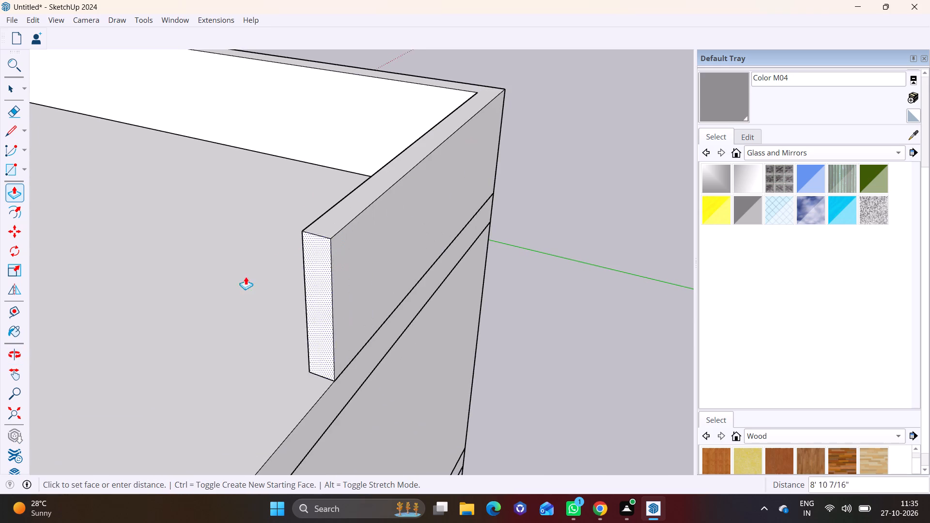
{"action": "scroll", "coordinate": [200, 310], "scroll_direction": "down", "scroll_amount": 6}
{"action": "middle_click_drag", "start_coordinate": [185, 328], "coordinate": [297, 193], "text": "shift"}
{"action": "scroll", "coordinate": [211, 272], "scroll_direction": "down", "scroll_amount": 3}
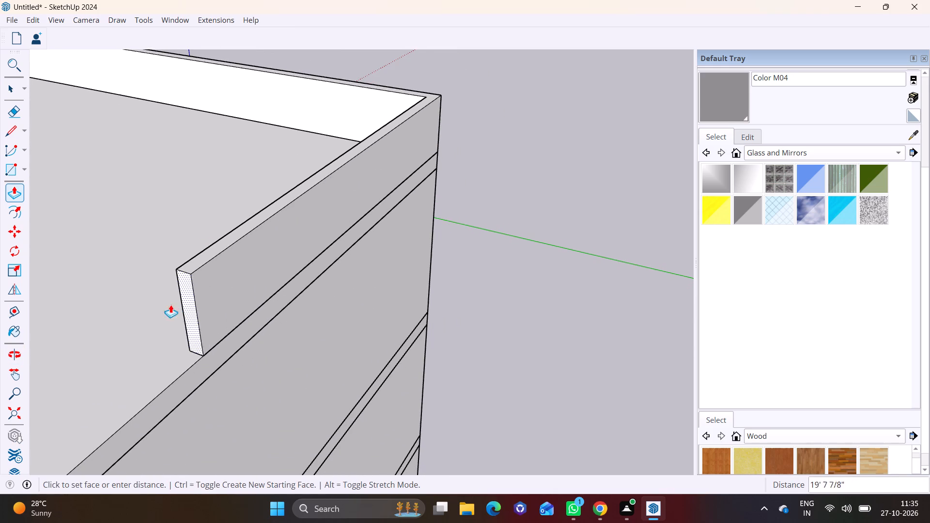
{"action": "scroll", "coordinate": [162, 308], "scroll_direction": "down", "scroll_amount": 6}
{"action": "middle_click_drag", "start_coordinate": [152, 323], "coordinate": [392, 138], "text": "shift"}
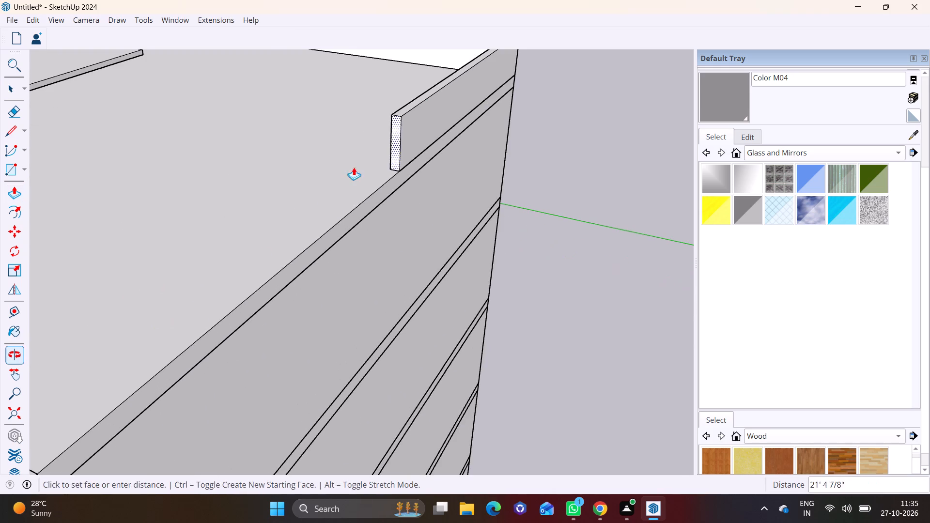
{"action": "middle_click_drag", "start_coordinate": [162, 319], "coordinate": [381, 140], "text": "shift"}
{"action": "scroll", "coordinate": [299, 237], "scroll_direction": "down", "scroll_amount": 6}
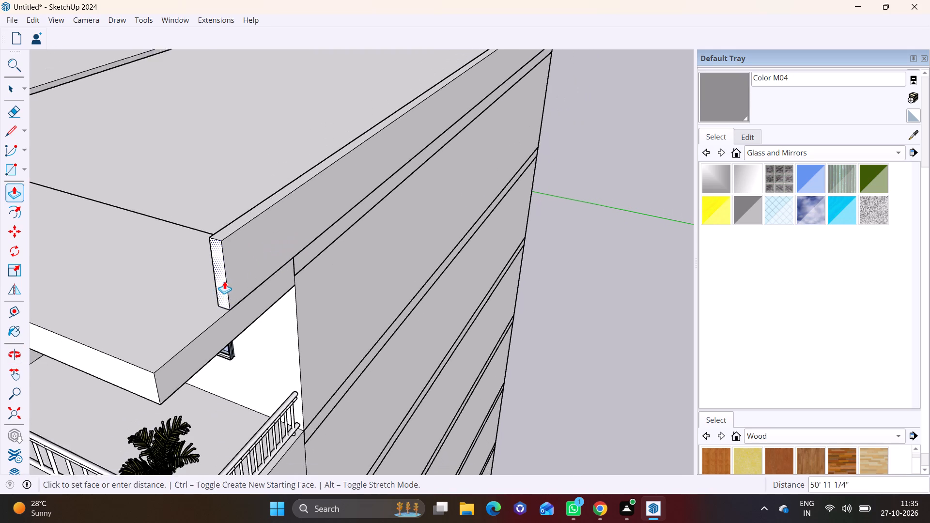
{"action": "left_click", "coordinate": [297, 252]}
Push/Pull the parapet's end face about 1 3/4" to align it with the roof corner beside the balcony's slab.
{"action": "scroll", "coordinate": [296, 242], "scroll_direction": "up", "scroll_amount": 8}
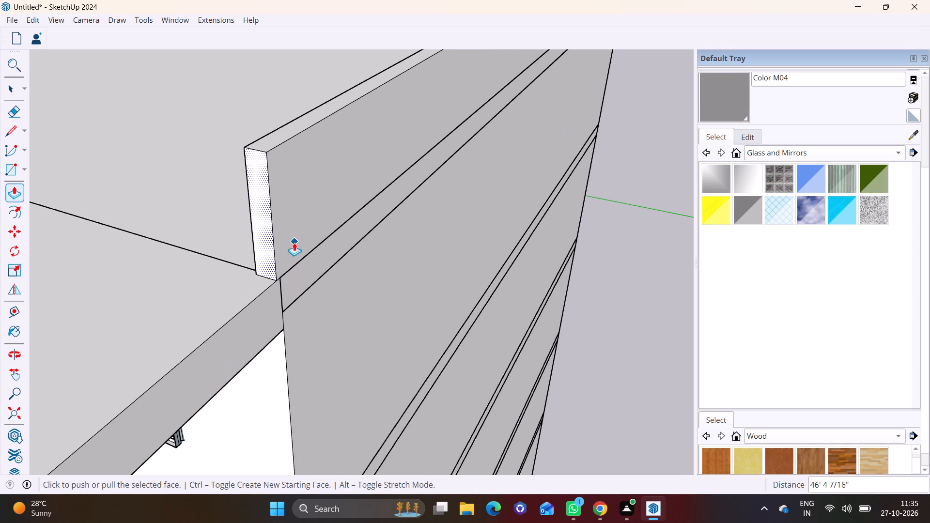
{"action": "left_click", "coordinate": [260, 247]}
{"action": "left_click", "coordinate": [282, 291]}
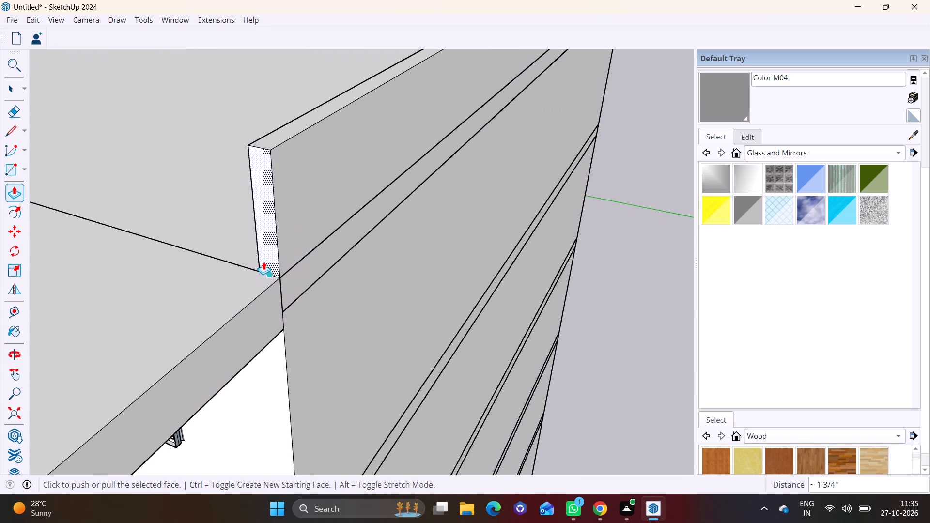
Draw a vertical line on this parapet's inner face near its end by the balcony slab, marking off a narrow strip.
{"action": "scroll", "coordinate": [263, 261], "scroll_direction": "down", "scroll_amount": 13}
{"action": "middle_click_drag", "start_coordinate": [223, 284], "coordinate": [487, 264]}
{"action": "scroll", "coordinate": [477, 210], "scroll_direction": "up", "scroll_amount": 10}
{"action": "middle_click_drag", "start_coordinate": [442, 241], "coordinate": [277, 232]}
{"action": "middle_click_drag", "start_coordinate": [293, 244], "coordinate": [350, 246]}
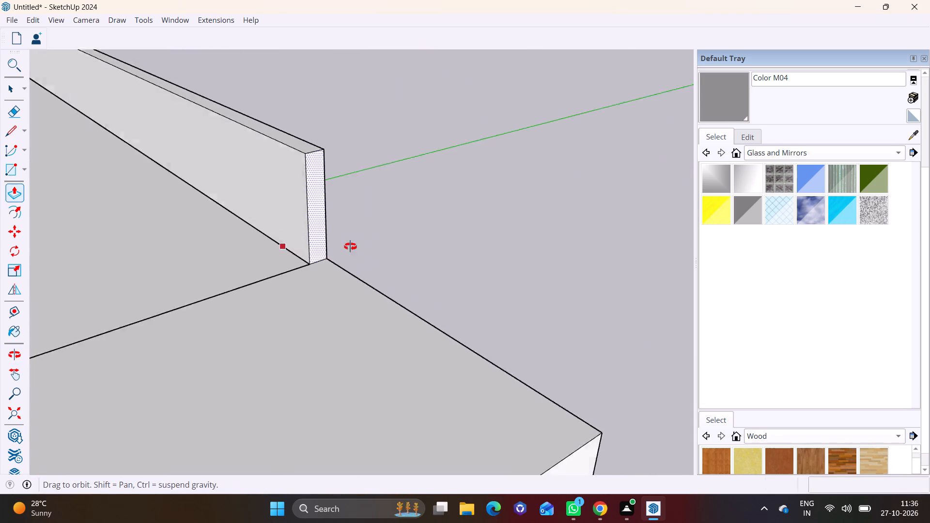
{"action": "middle_click_drag", "start_coordinate": [350, 246], "coordinate": [414, 235]}
{"action": "left_click", "coordinate": [7, 131]}
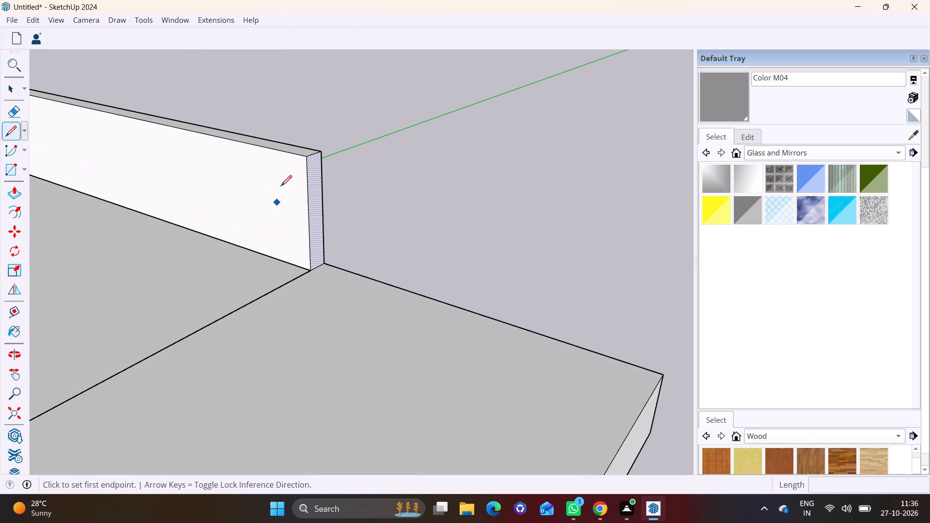
{"action": "left_click", "coordinate": [292, 156]}
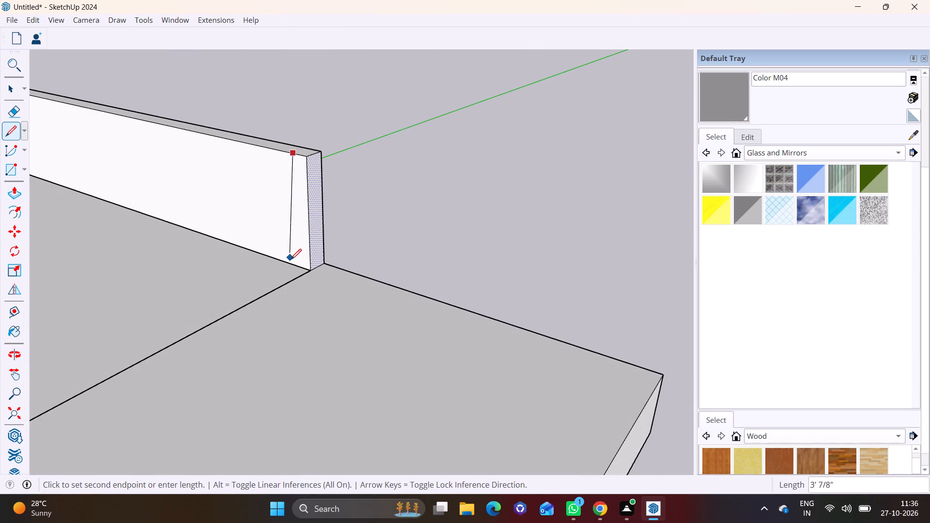
{"action": "left_click", "coordinate": [294, 265]}
Push/Pull the marked parapet strip about 19' 5 3/4" along the roof edge above the balcony slab, up to the grey bay.
{"action": "key", "text": "space"}
{"action": "left_click", "coordinate": [302, 220]}
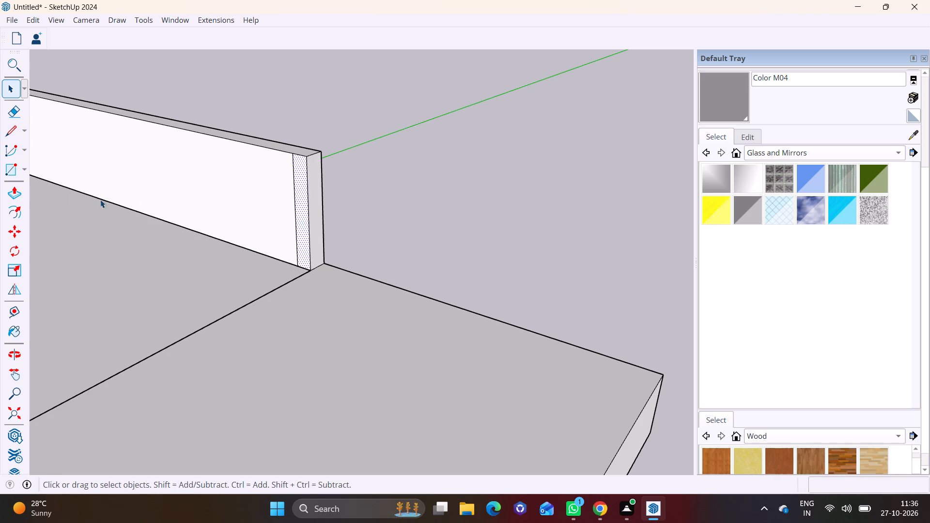
{"action": "left_click", "coordinate": [16, 195]}
{"action": "left_click", "coordinate": [301, 201]}
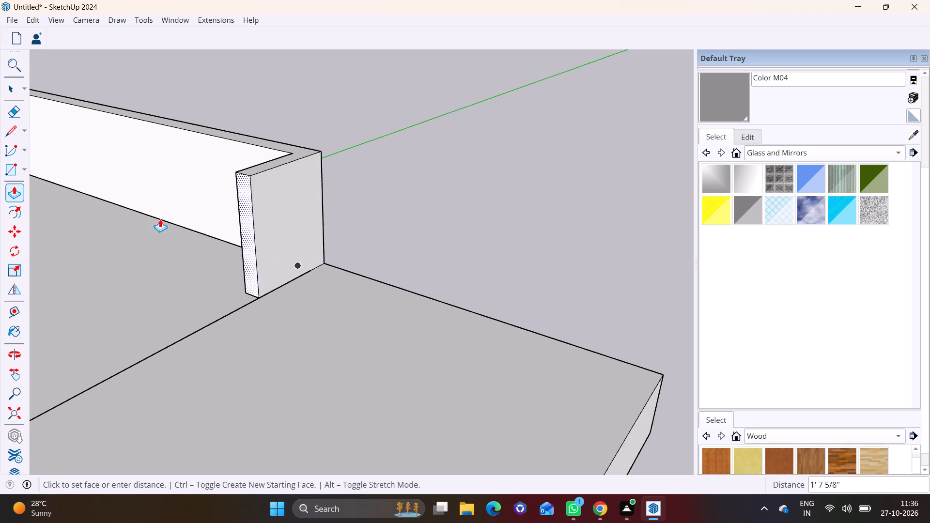
{"action": "scroll", "coordinate": [136, 223], "scroll_direction": "down", "scroll_amount": 12}
{"action": "middle_click_drag", "start_coordinate": [112, 255], "coordinate": [366, 188], "text": "shift"}
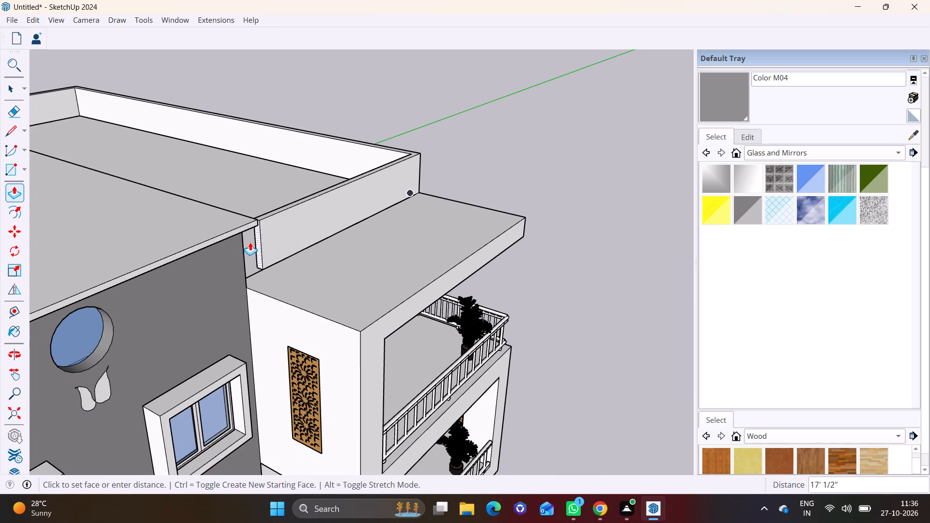
{"action": "left_click", "coordinate": [241, 252]}
{"action": "middle_click_drag", "start_coordinate": [306, 244], "coordinate": [123, 137]}
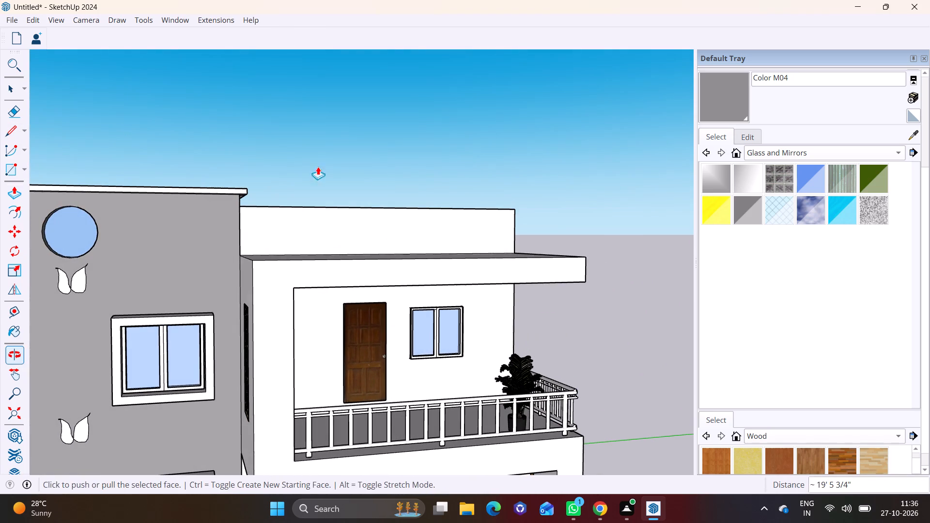
{"action": "key", "text": "space"}
{"action": "left_click", "coordinate": [578, 224]}
Examine the parapets and the grey bay's overhanging slab from several sides of the building.
{"action": "middle_click_drag", "start_coordinate": [523, 230], "coordinate": [268, 327]}
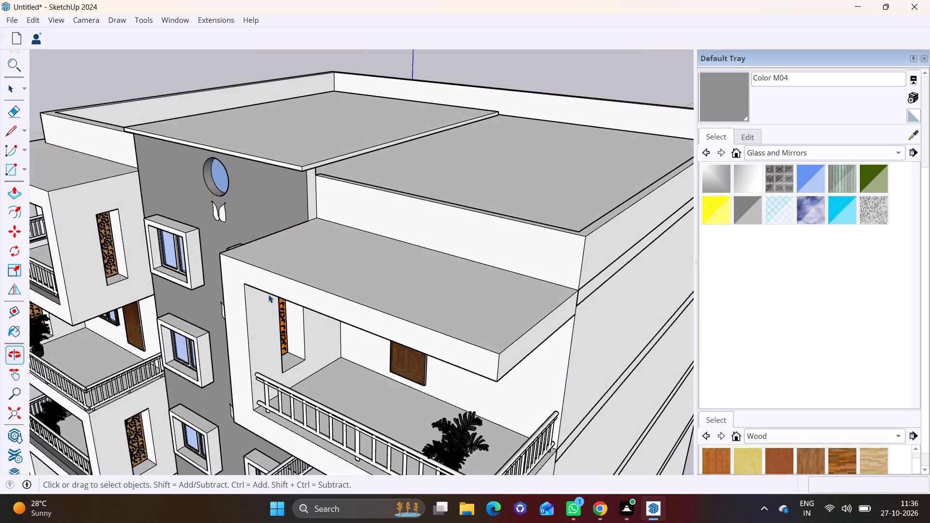
{"action": "scroll", "coordinate": [268, 294], "scroll_direction": "down", "scroll_amount": 2}
{"action": "middle_click_drag", "start_coordinate": [318, 265], "coordinate": [547, 170]}
{"action": "middle_click_drag", "start_coordinate": [288, 295], "coordinate": [329, 333]}
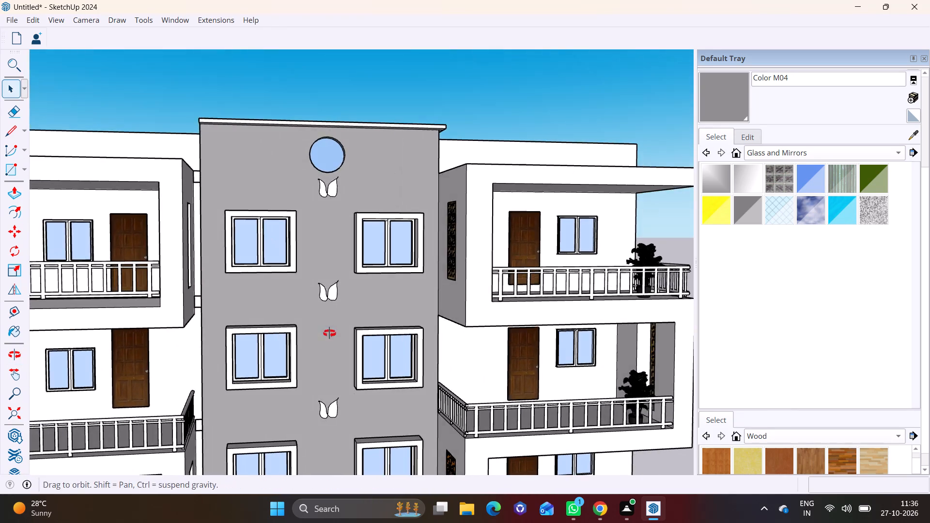
{"action": "middle_click_drag", "start_coordinate": [329, 333], "coordinate": [469, 309]}
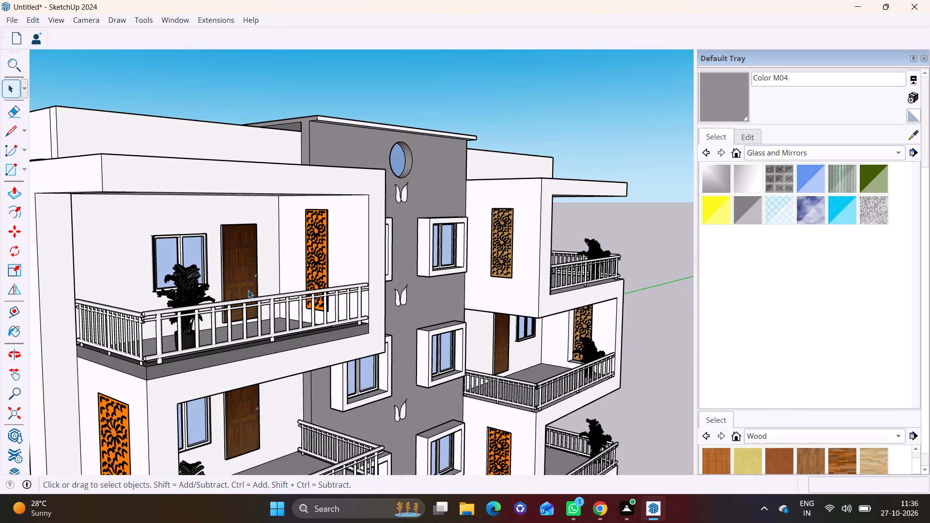
{"action": "scroll", "coordinate": [248, 290], "scroll_direction": "down", "scroll_amount": 2}
{"action": "middle_click_drag", "start_coordinate": [248, 290], "coordinate": [280, 289]}
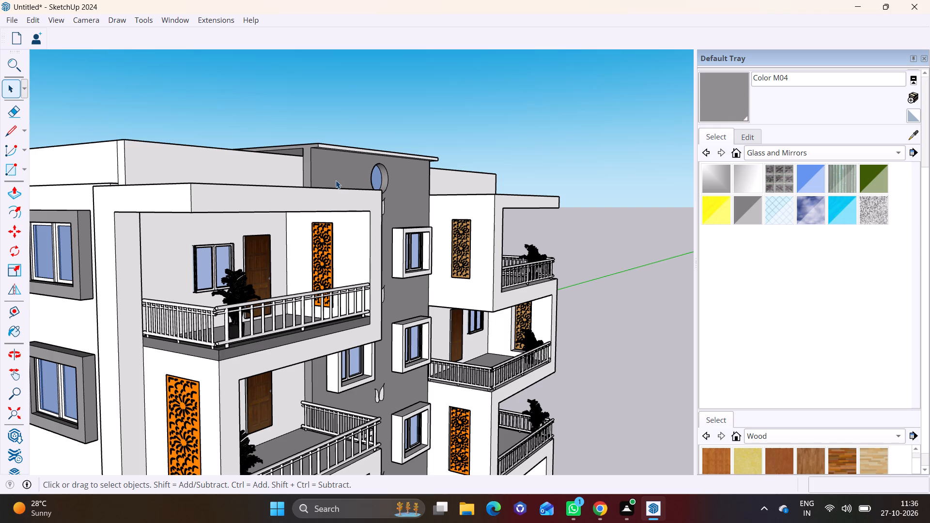
{"action": "middle_click_drag", "start_coordinate": [329, 179], "coordinate": [268, 253]}
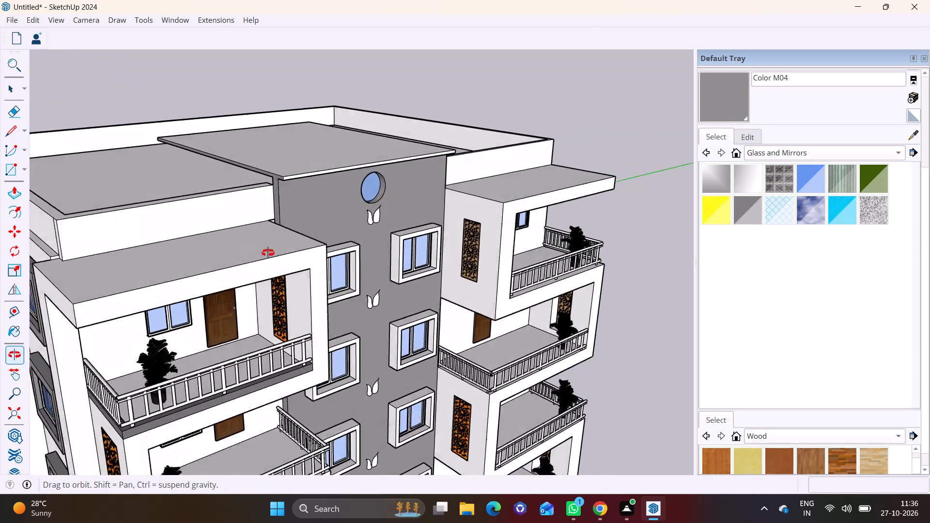
{"action": "middle_click_drag", "start_coordinate": [268, 253], "coordinate": [312, 260]}
Push/Pull the front face of the grey bay's roof slab back 10 1/2", flush with the grey wall.
{"action": "middle_click_drag", "start_coordinate": [204, 155], "coordinate": [278, 157]}
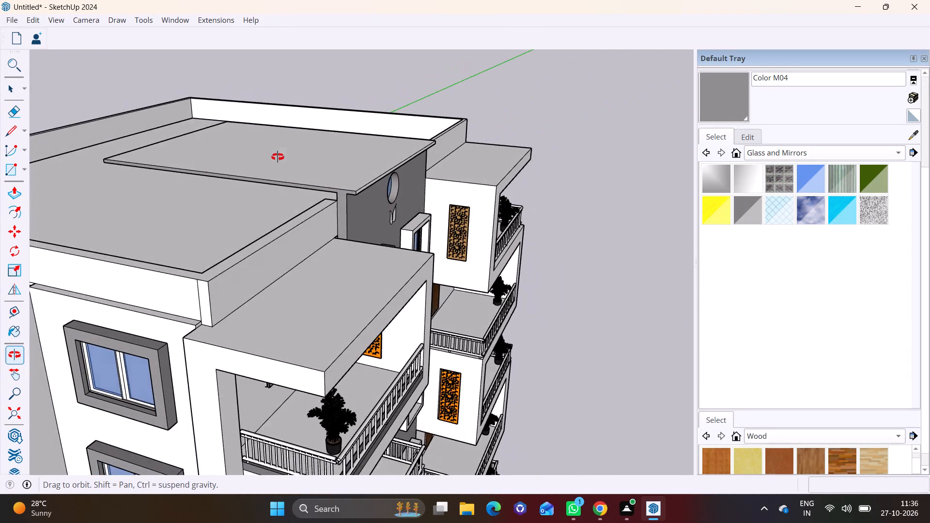
{"action": "middle_click_drag", "start_coordinate": [278, 157], "coordinate": [281, 155]}
{"action": "scroll", "coordinate": [428, 203], "scroll_direction": "up", "scroll_amount": 10}
{"action": "left_click", "coordinate": [319, 181]}
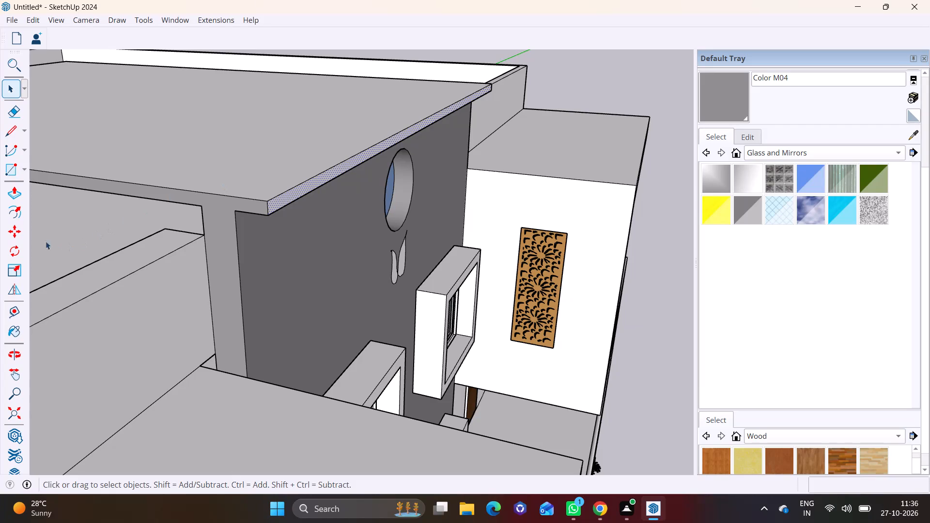
{"action": "left_click", "coordinate": [20, 190]}
{"action": "left_click", "coordinate": [284, 199]}
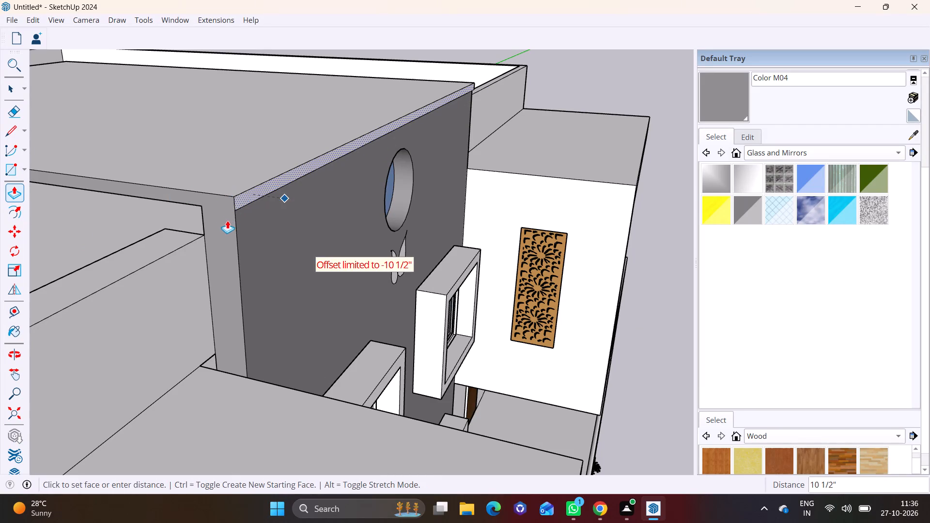
{"action": "left_click", "coordinate": [231, 222]}
Push/Pull the rear face of the grey bay's roof slab 26' 1/4" toward the front, leaving a narrow strip over the bay wall.
{"action": "middle_click_drag", "start_coordinate": [176, 203], "coordinate": [519, 171]}
{"action": "scroll", "coordinate": [228, 207], "scroll_direction": "down", "scroll_amount": 6}
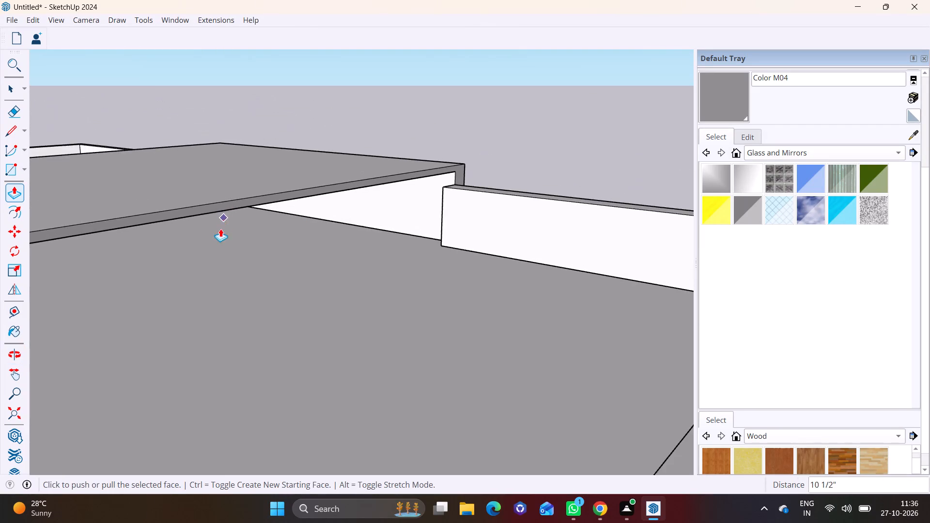
{"action": "scroll", "coordinate": [220, 229], "scroll_direction": "down", "scroll_amount": 8}
{"action": "left_click", "coordinate": [15, 87]}
{"action": "scroll", "coordinate": [101, 214], "scroll_direction": "up", "scroll_amount": 2}
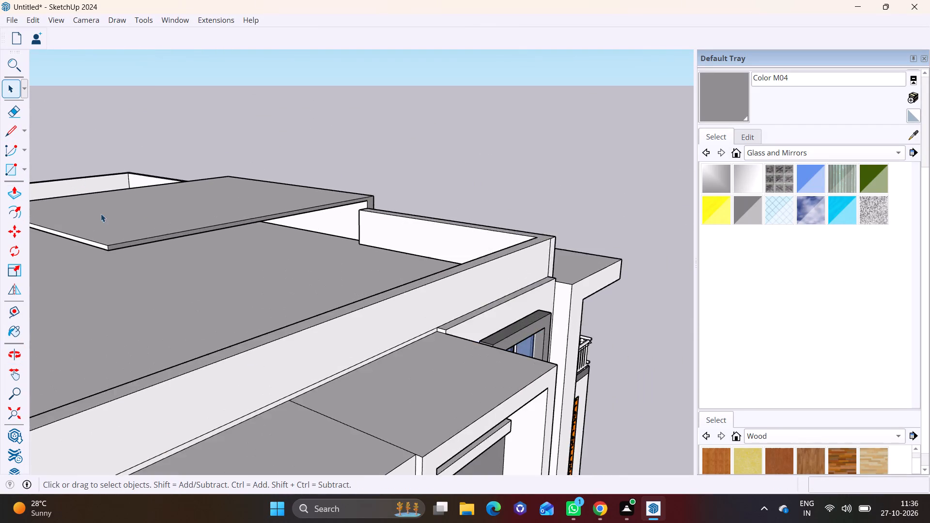
{"action": "scroll", "coordinate": [101, 214], "scroll_direction": "up", "scroll_amount": 4}
{"action": "left_click", "coordinate": [125, 252]}
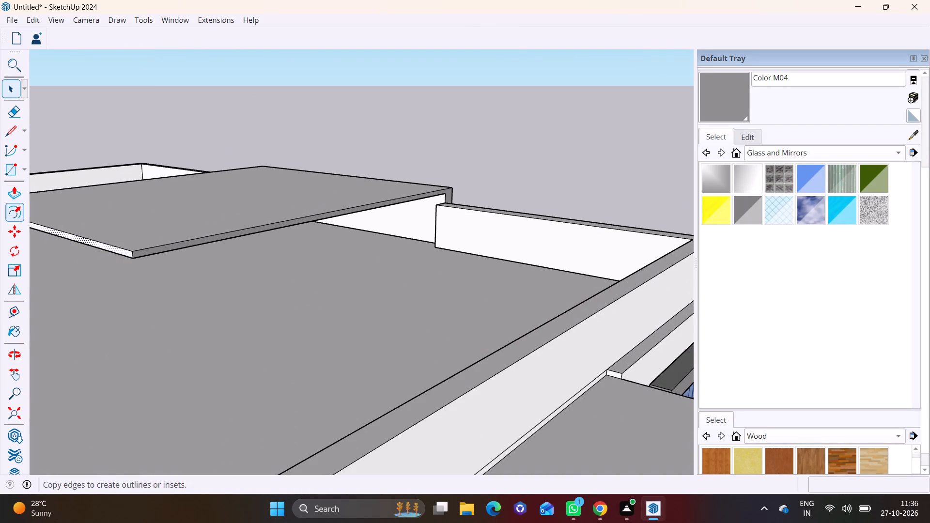
{"action": "left_click", "coordinate": [15, 189]}
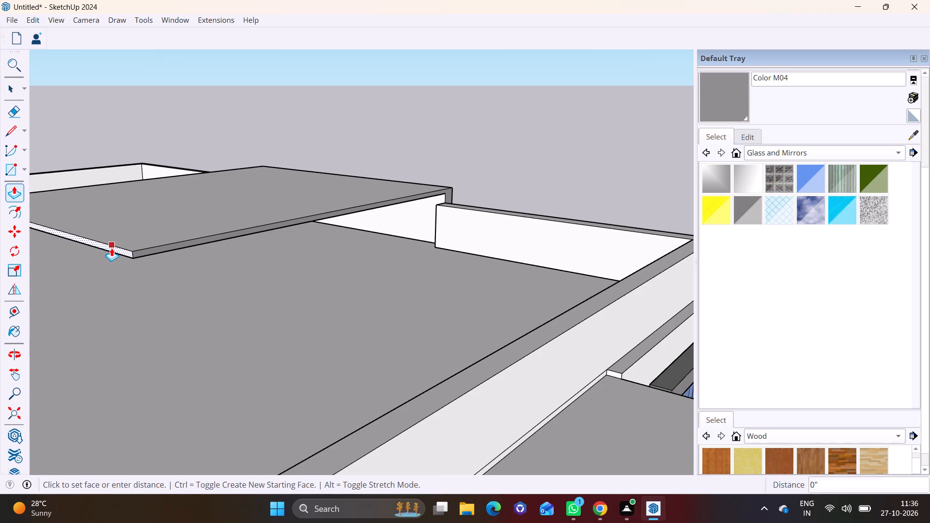
{"action": "left_click", "coordinate": [111, 248]}
{"action": "middle_click_drag", "start_coordinate": [295, 224], "coordinate": [79, 257]}
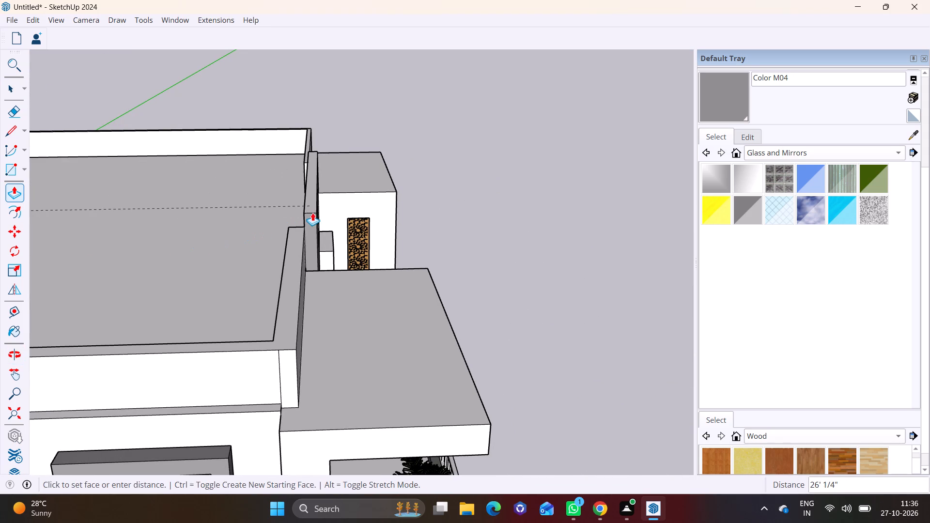
{"action": "left_click", "coordinate": [313, 214]}
Push/Pull the top face of the strip over the grey bay wall up 4' 5 3/16".
{"action": "scroll", "coordinate": [304, 221], "scroll_direction": "up", "scroll_amount": 1}
{"action": "middle_click_drag", "start_coordinate": [304, 221], "coordinate": [183, 185]}
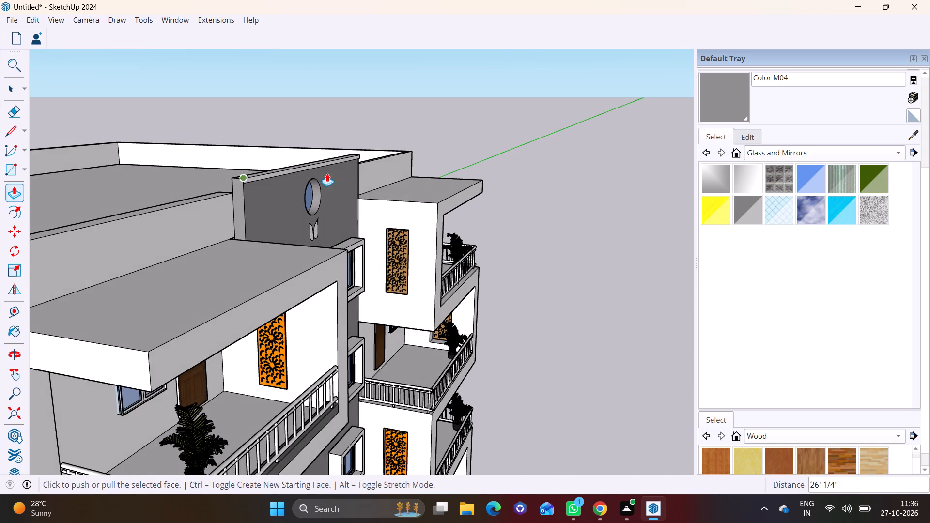
{"action": "middle_click_drag", "start_coordinate": [344, 197], "coordinate": [322, 279]}
{"action": "middle_click_drag", "start_coordinate": [269, 262], "coordinate": [245, 333]}
{"action": "scroll", "coordinate": [243, 322], "scroll_direction": "up", "scroll_amount": 9}
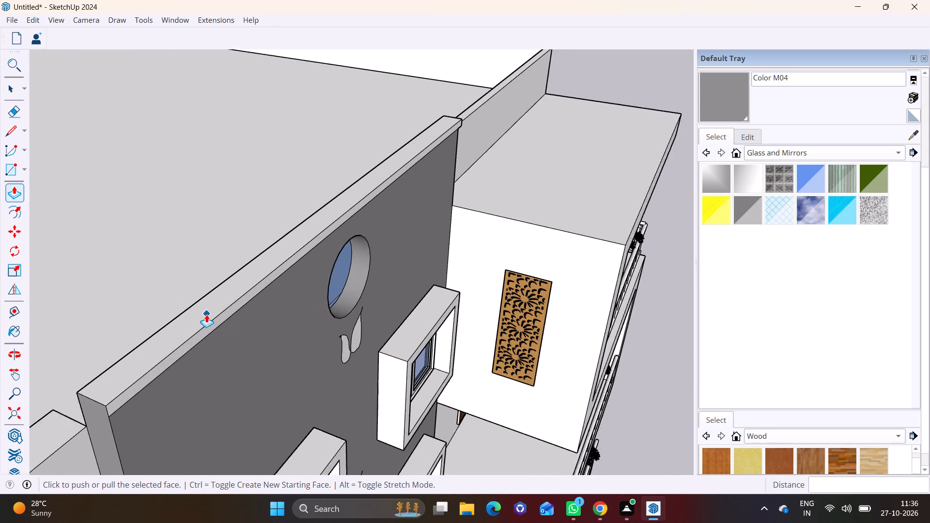
{"action": "scroll", "coordinate": [206, 314], "scroll_direction": "up", "scroll_amount": 5}
{"action": "key", "text": "space"}
{"action": "left_click", "coordinate": [225, 304]}
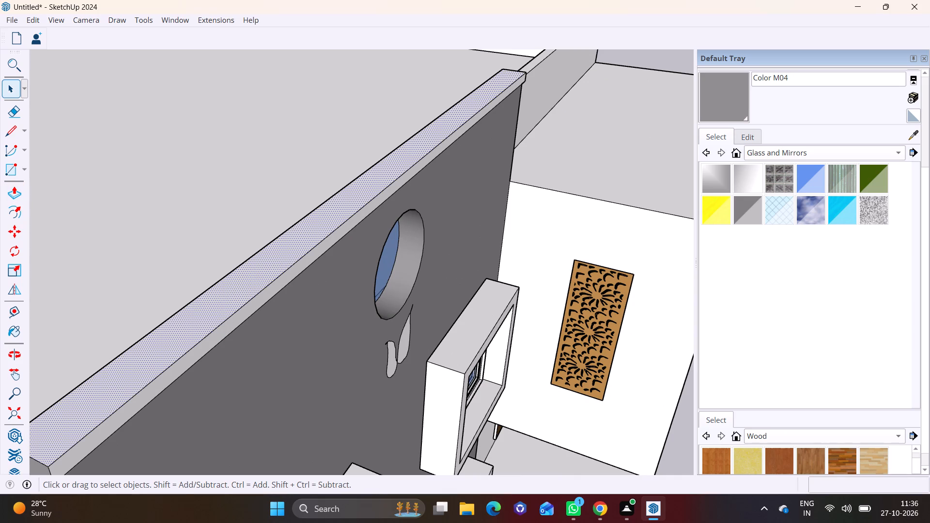
{"action": "left_click", "coordinate": [19, 190]}
{"action": "left_click", "coordinate": [224, 307]}
{"action": "scroll", "coordinate": [223, 249], "scroll_direction": "down", "scroll_amount": 4}
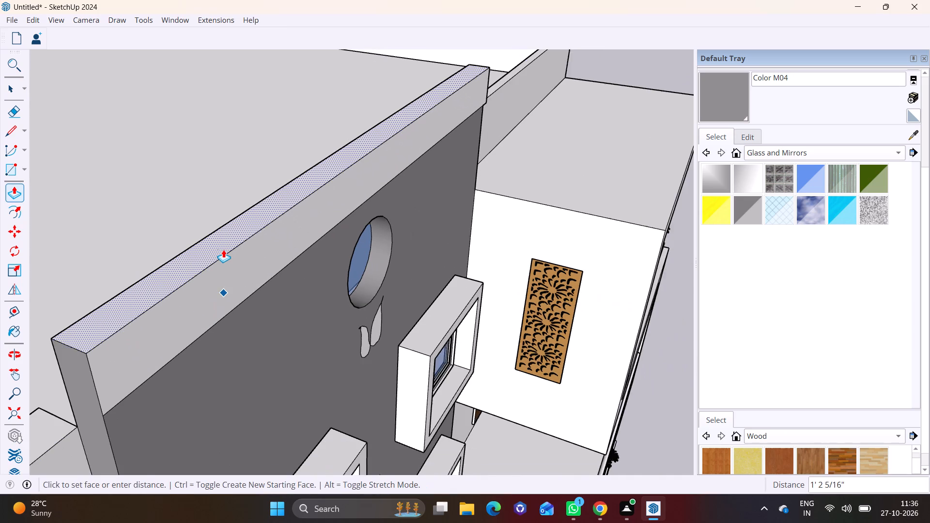
{"action": "scroll", "coordinate": [223, 249], "scroll_direction": "down", "scroll_amount": 5}
{"action": "middle_click_drag", "start_coordinate": [194, 237], "coordinate": [182, 182]}
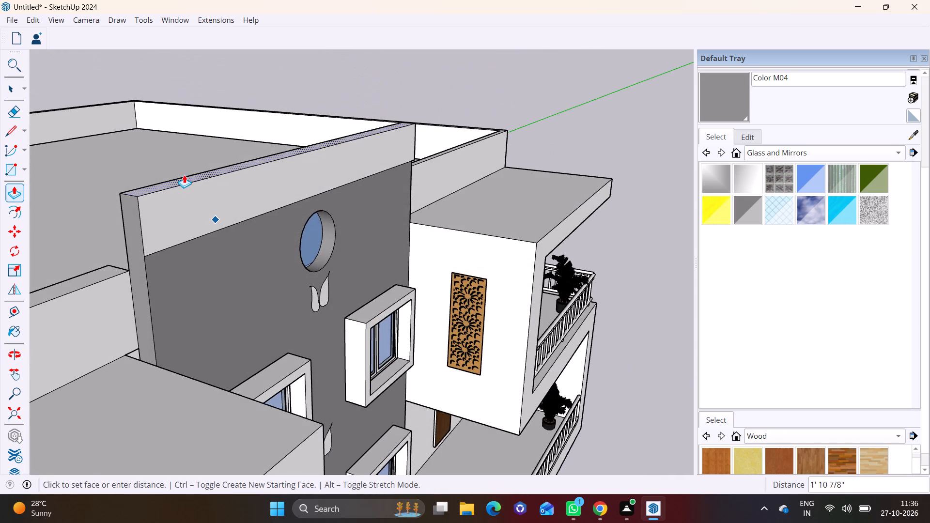
{"action": "middle_click_drag", "start_coordinate": [191, 177], "coordinate": [113, 148]}
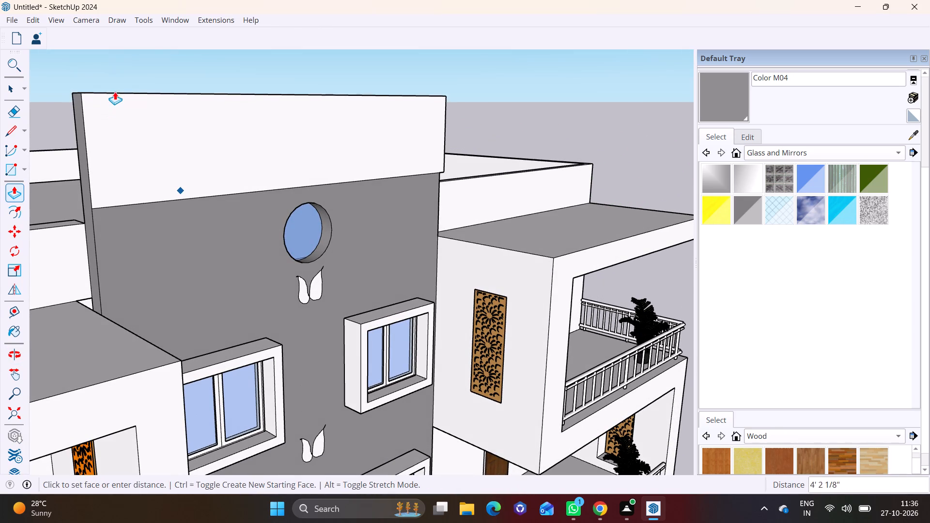
{"action": "left_click", "coordinate": [115, 88]}
Push/Pull the overhanging end face of the raised wall back about 4 15/16", flush with the grey bay's side.
{"action": "middle_click_drag", "start_coordinate": [255, 169], "coordinate": [51, 219]}
{"action": "scroll", "coordinate": [444, 196], "scroll_direction": "up", "scroll_amount": 5}
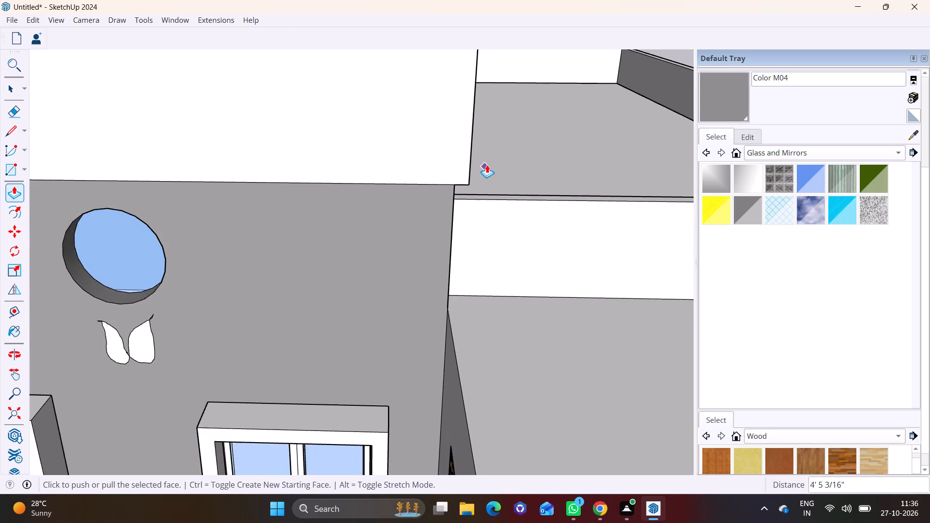
{"action": "middle_click_drag", "start_coordinate": [468, 165], "coordinate": [237, 84]}
{"action": "key", "text": "space"}
{"action": "left_click", "coordinate": [416, 138]}
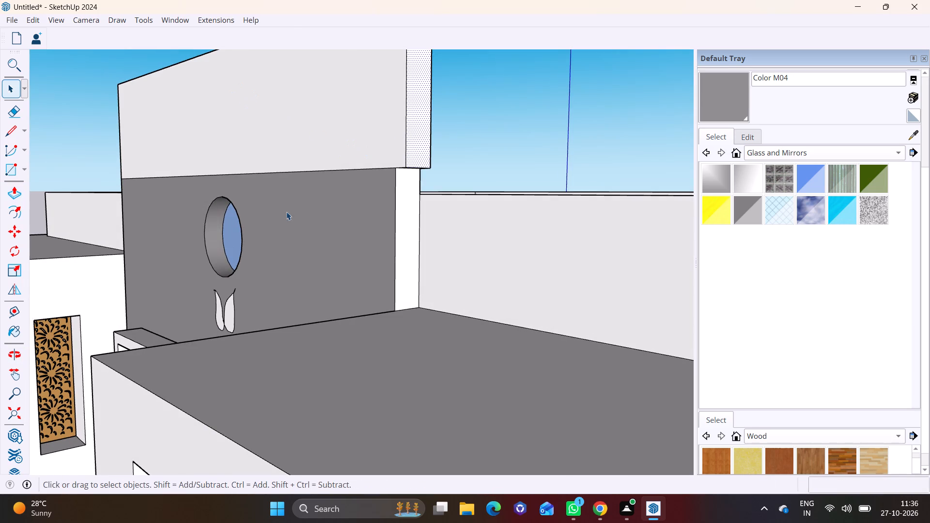
{"action": "left_click", "coordinate": [21, 192]}
{"action": "left_click", "coordinate": [418, 151]}
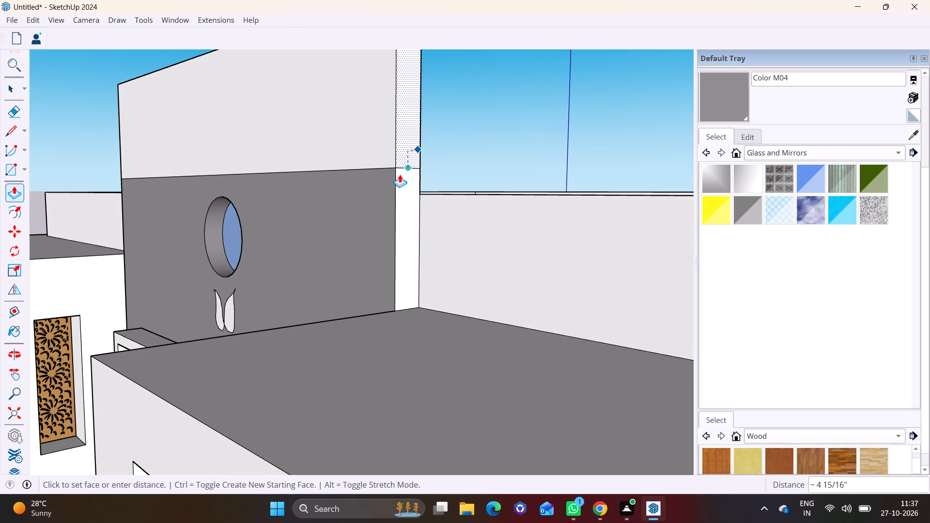
{"action": "left_click", "coordinate": [398, 178]}
Delete the seam lines between the raised wall and the grey bay on its front and side faces.
{"action": "key", "text": "space"}
{"action": "left_click", "coordinate": [306, 172]}
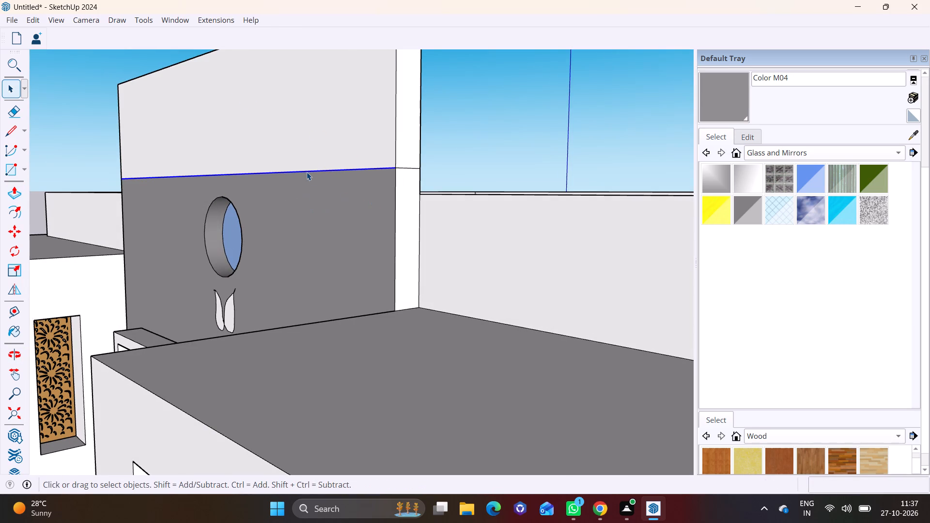
{"action": "key", "text": "Delete"}
{"action": "left_click", "coordinate": [409, 168]}
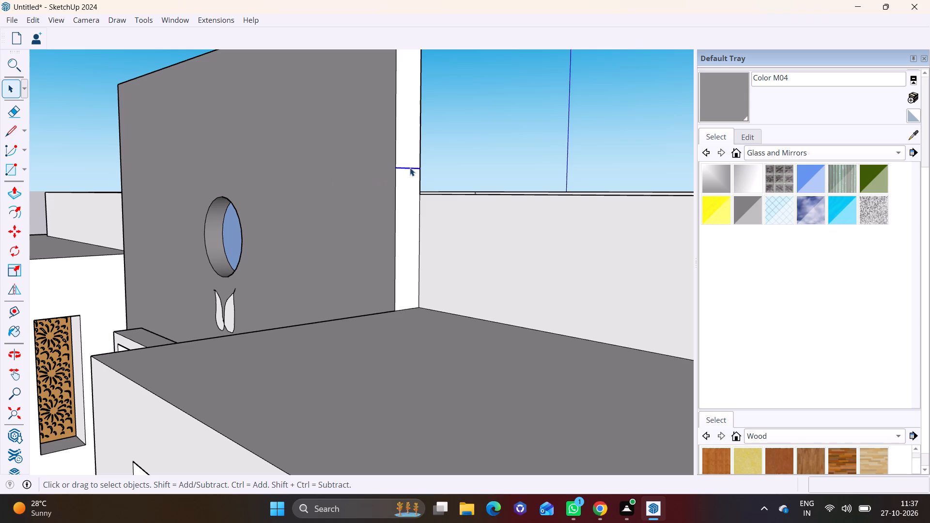
{"action": "key", "text": "Delete"}
Draw a small rectangle on the raised grey wall's top face, starting at its front corner.
{"action": "scroll", "coordinate": [279, 184], "scroll_direction": "down", "scroll_amount": 10}
{"action": "middle_click_drag", "start_coordinate": [256, 202], "coordinate": [328, 208]}
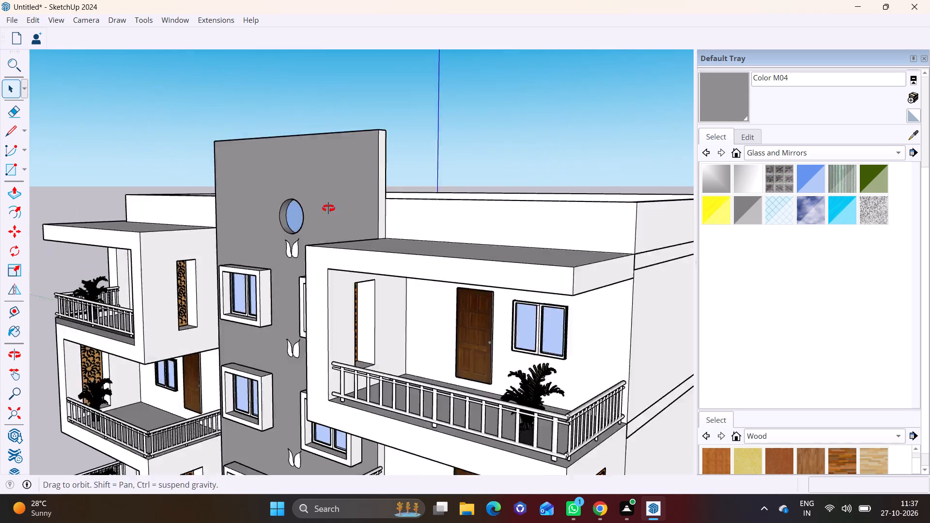
{"action": "middle_click_drag", "start_coordinate": [328, 208], "coordinate": [499, 214]}
{"action": "middle_click_drag", "start_coordinate": [308, 192], "coordinate": [489, 240]}
{"action": "scroll", "coordinate": [443, 238], "scroll_direction": "up", "scroll_amount": 3}
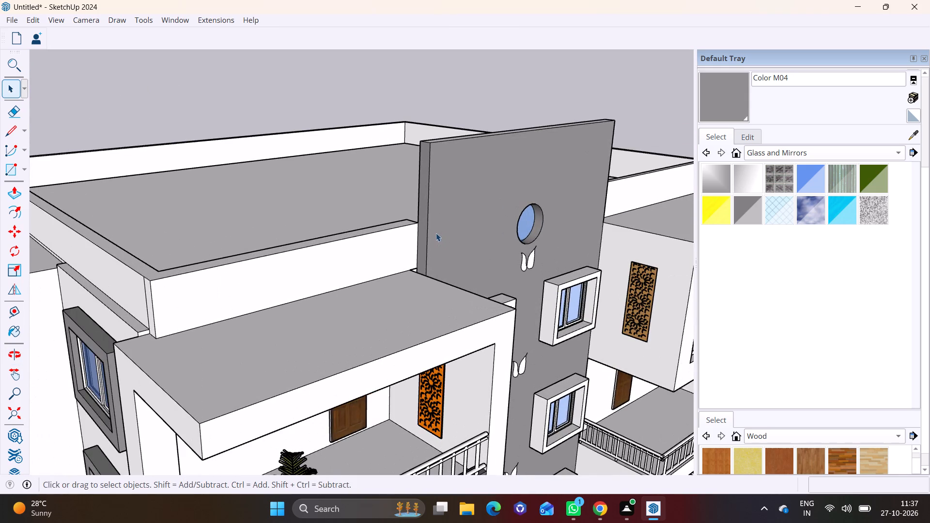
{"action": "middle_click_drag", "start_coordinate": [435, 233], "coordinate": [284, 278], "text": "shift"}
{"action": "middle_click_drag", "start_coordinate": [397, 213], "coordinate": [305, 393]}
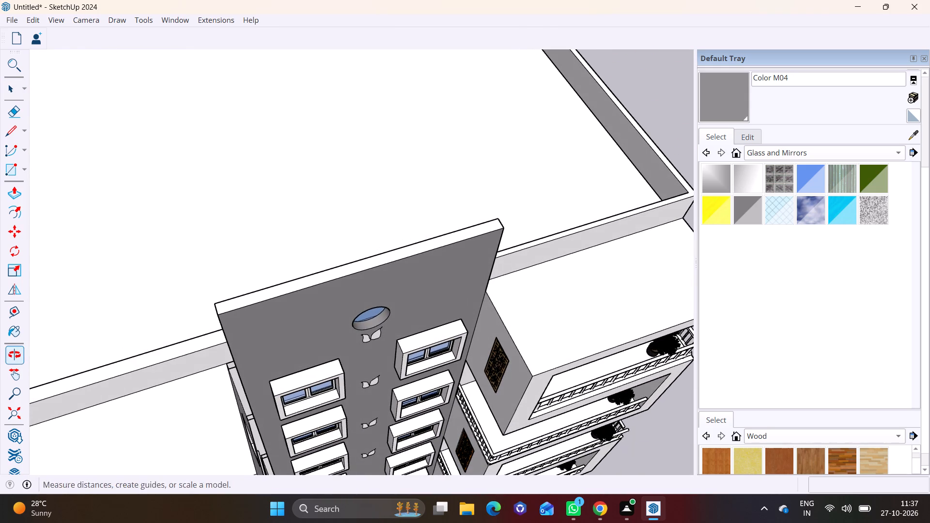
{"action": "left_click", "coordinate": [25, 167]}
{"action": "left_click", "coordinate": [31, 183]}
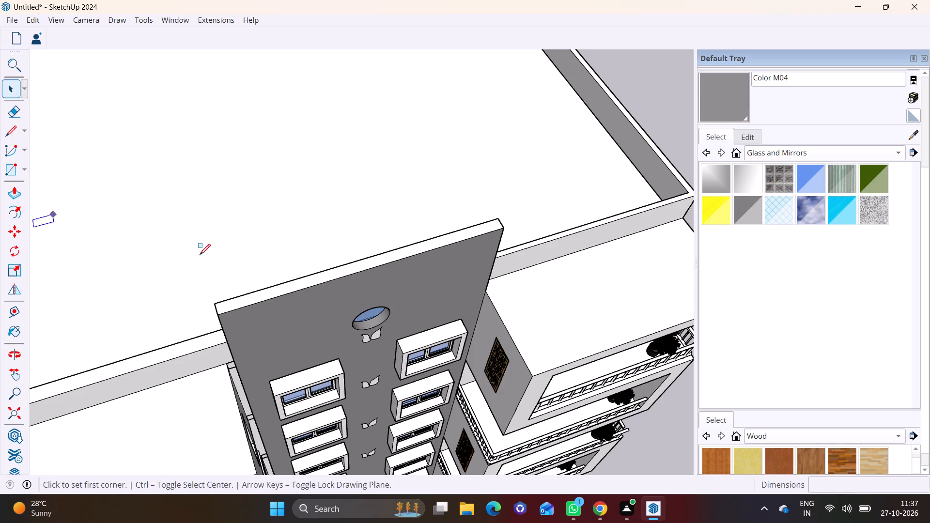
{"action": "scroll", "coordinate": [223, 259], "scroll_direction": "up", "scroll_amount": 11}
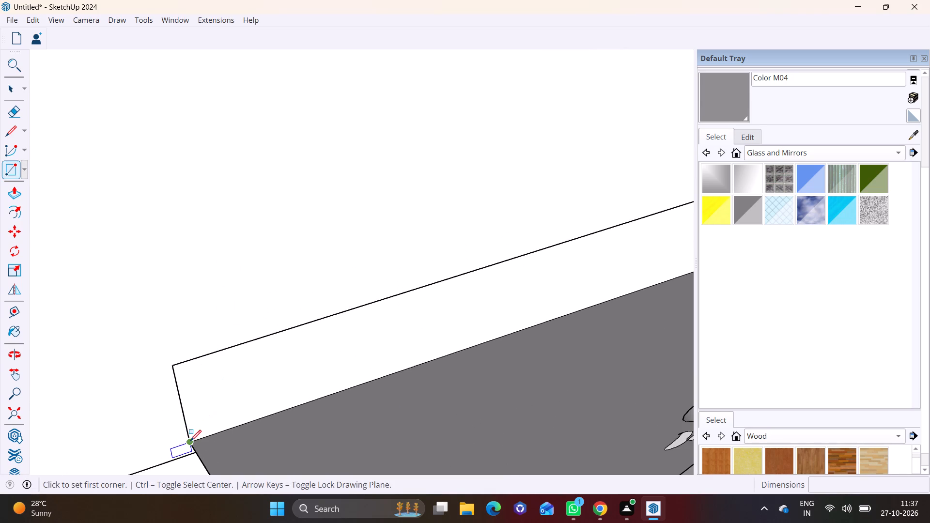
{"action": "left_click", "coordinate": [190, 440]}
{"action": "left_click", "coordinate": [287, 376]}
Push/Pull the small rectangle at the raised grey wall's front corner upward into a low block.
{"action": "key", "text": "space"}
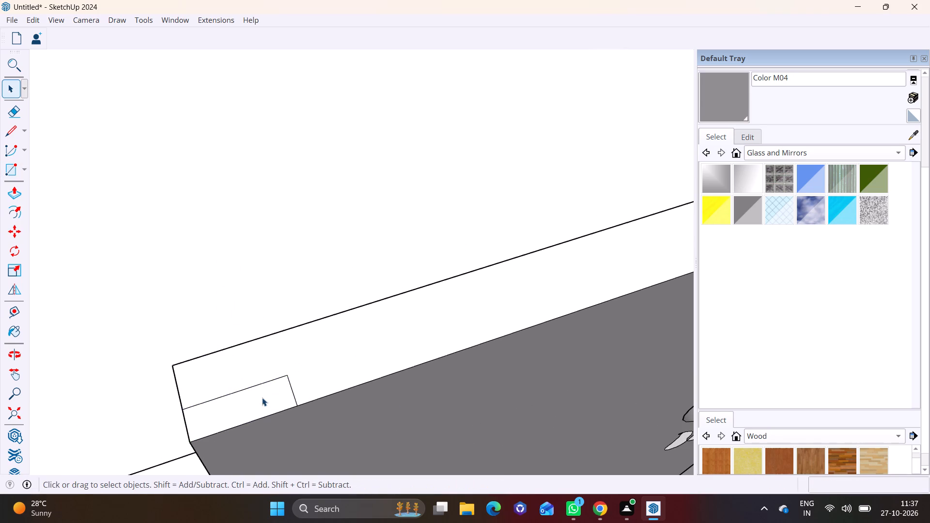
{"action": "left_click", "coordinate": [262, 398]}
{"action": "left_click", "coordinate": [17, 193]}
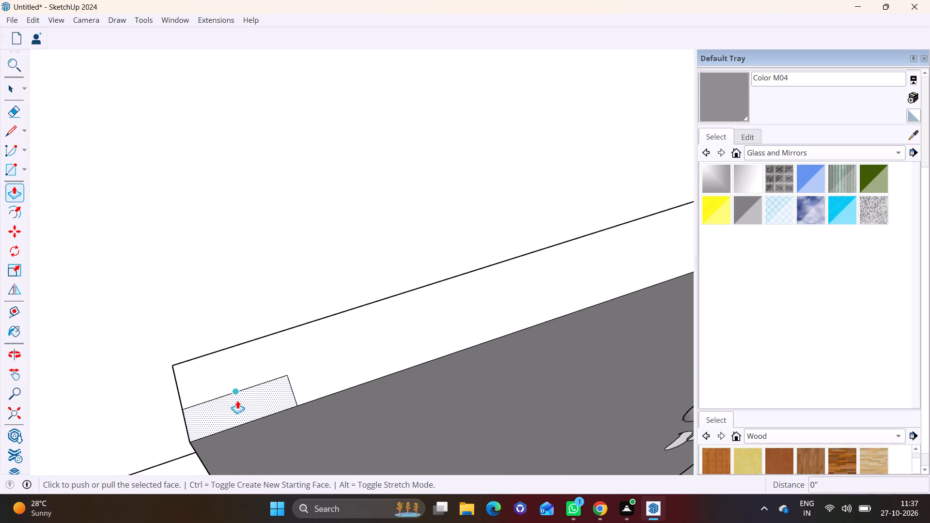
{"action": "left_click", "coordinate": [239, 402]}
{"action": "left_click", "coordinate": [239, 395]}
Draw a line along the block's base on the wall's front face, from the block's inner end to the wall corner.
{"action": "middle_click_drag", "start_coordinate": [245, 398], "coordinate": [228, 219]}
{"action": "left_click", "coordinate": [12, 133]}
{"action": "left_click", "coordinate": [284, 384]}
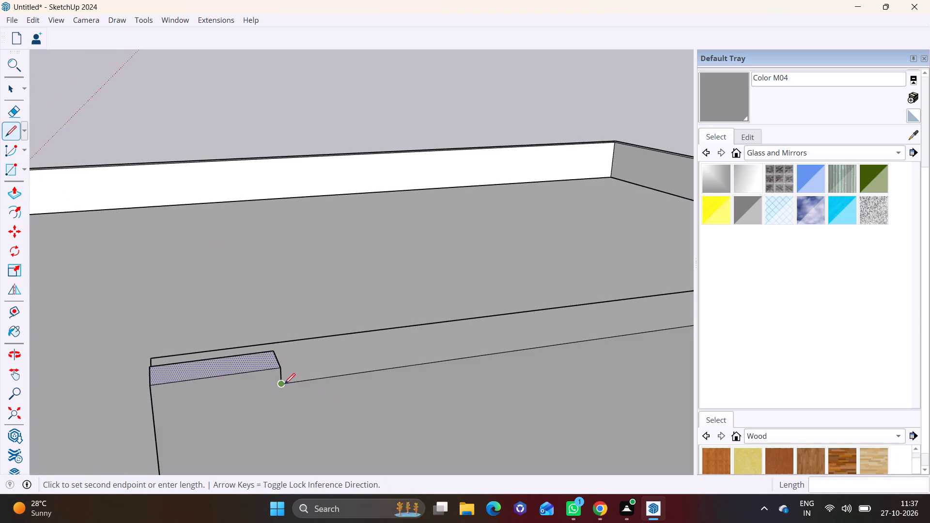
{"action": "left_click", "coordinate": [152, 402]}
{"action": "scroll", "coordinate": [171, 402], "scroll_direction": "down", "scroll_amount": 7}
{"action": "key", "text": "space"}
Push/Pull the block's inner end face about 20' 1 1/8" along the wall top to the opposite side of the wall.
{"action": "middle_click_drag", "start_coordinate": [245, 395], "coordinate": [234, 304], "text": "shift"}
{"action": "scroll", "coordinate": [237, 304], "scroll_direction": "down", "scroll_amount": 1, "text": "shift"}
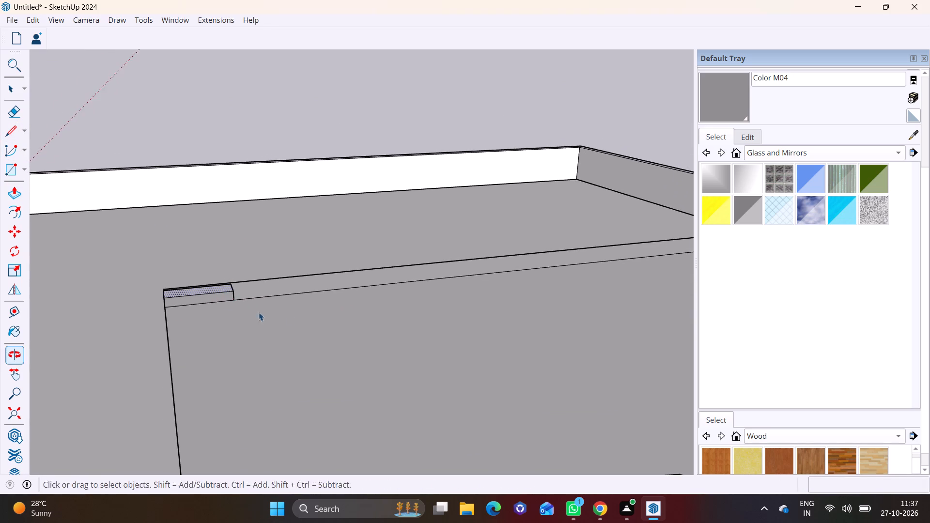
{"action": "middle_click_drag", "start_coordinate": [289, 315], "coordinate": [80, 347]}
{"action": "scroll", "coordinate": [194, 257], "scroll_direction": "up", "scroll_amount": 10}
{"action": "left_click", "coordinate": [241, 250]}
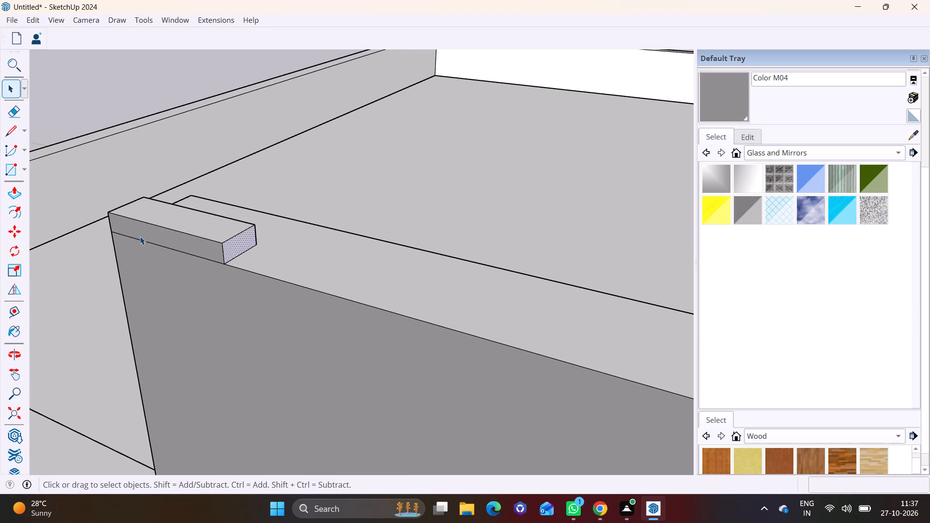
{"action": "left_click", "coordinate": [18, 194]}
{"action": "left_click", "coordinate": [240, 245]}
{"action": "scroll", "coordinate": [373, 281], "scroll_direction": "down", "scroll_amount": 3}
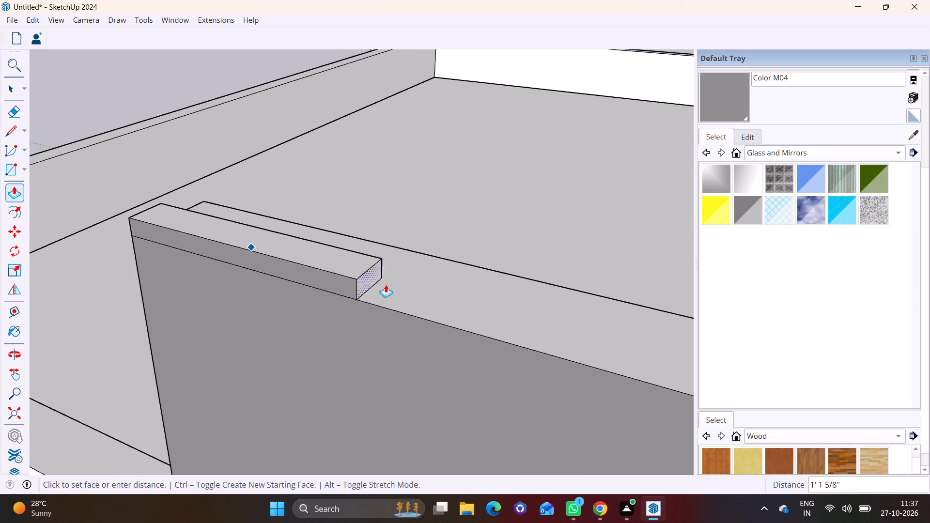
{"action": "scroll", "coordinate": [386, 284], "scroll_direction": "down", "scroll_amount": 14}
{"action": "middle_click_drag", "start_coordinate": [482, 317], "coordinate": [174, 191], "text": "shift"}
{"action": "scroll", "coordinate": [511, 284], "scroll_direction": "down", "scroll_amount": 3}
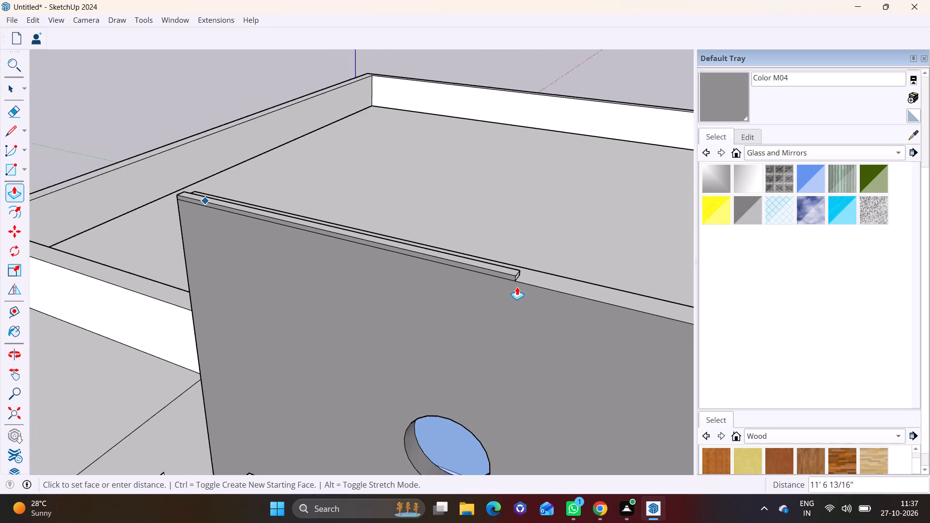
{"action": "scroll", "coordinate": [517, 287], "scroll_direction": "down", "scroll_amount": 5}
{"action": "middle_click_drag", "start_coordinate": [534, 293], "coordinate": [99, 226], "text": "shift"}
{"action": "scroll", "coordinate": [264, 260], "scroll_direction": "up", "scroll_amount": 4}
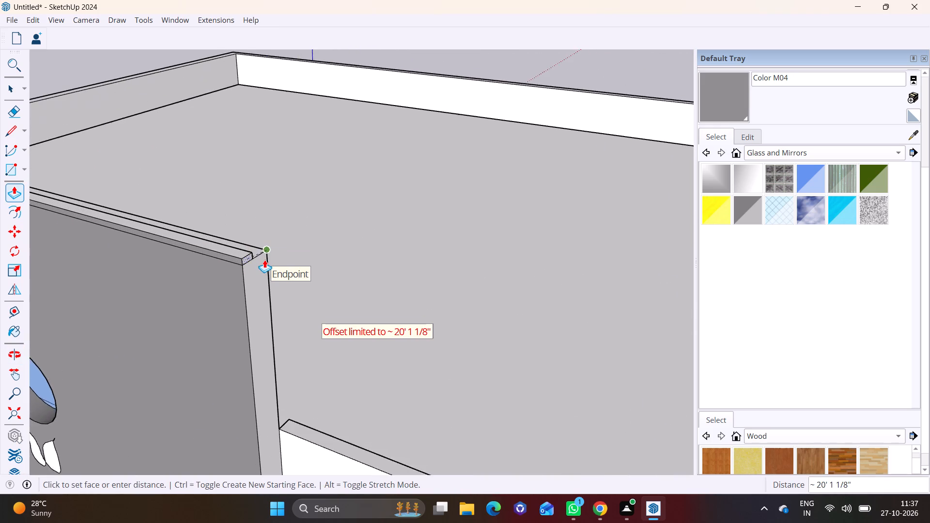
{"action": "scroll", "coordinate": [264, 260], "scroll_direction": "up", "scroll_amount": 4}
{"action": "left_click", "coordinate": [264, 260]}
Push/Pull that end face of the strip a further 4 1/4" out past the wall's side.
{"action": "left_click", "coordinate": [239, 258]}
{"action": "left_click", "coordinate": [256, 261]}
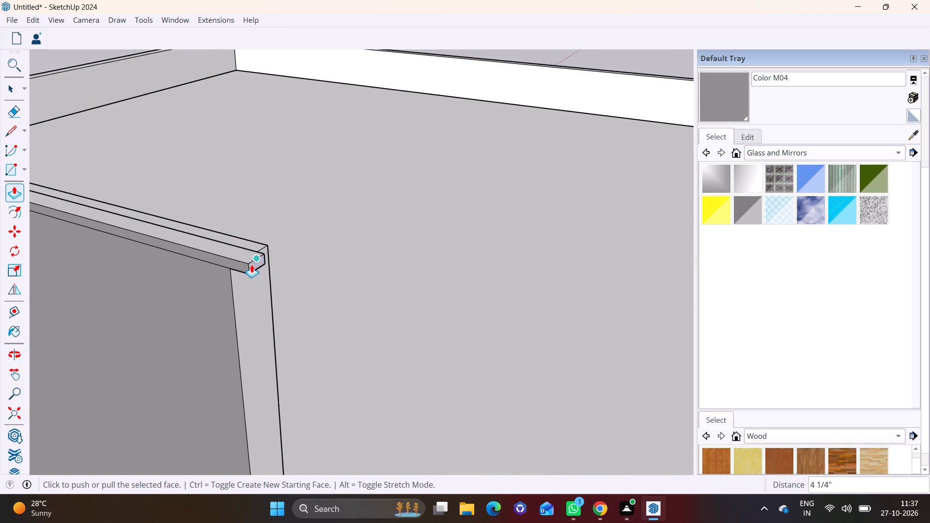
Draw a line across the wall's other side face at the strip's base, separating the strip's end from the wall.
{"action": "middle_click_drag", "start_coordinate": [170, 246], "coordinate": [469, 251]}
{"action": "scroll", "coordinate": [177, 342], "scroll_direction": "down", "scroll_amount": 8}
{"action": "middle_click_drag", "start_coordinate": [145, 397], "coordinate": [533, 123], "text": "shift"}
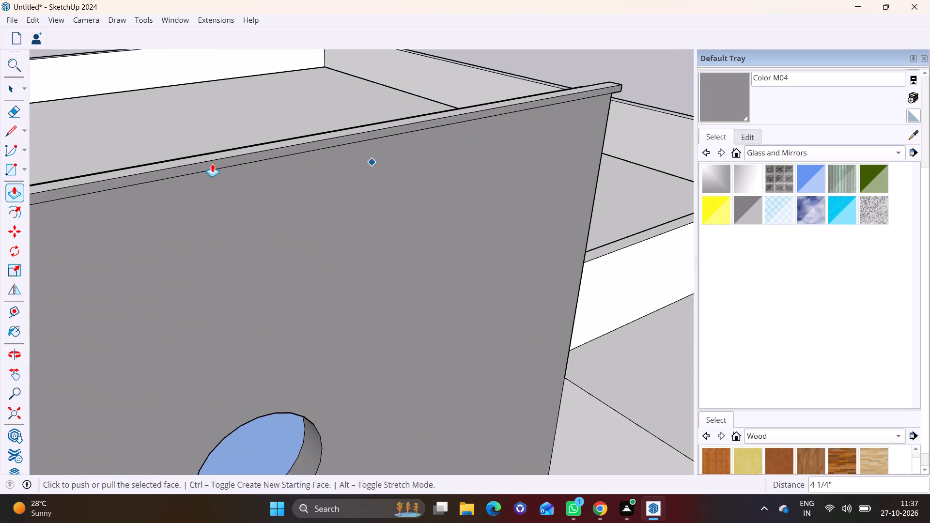
{"action": "middle_click_drag", "start_coordinate": [112, 153], "coordinate": [332, 160], "text": "shift"}
{"action": "scroll", "coordinate": [399, 361], "scroll_direction": "up", "scroll_amount": 2}
{"action": "middle_click_drag", "start_coordinate": [563, 410], "coordinate": [409, 358], "text": "shift"}
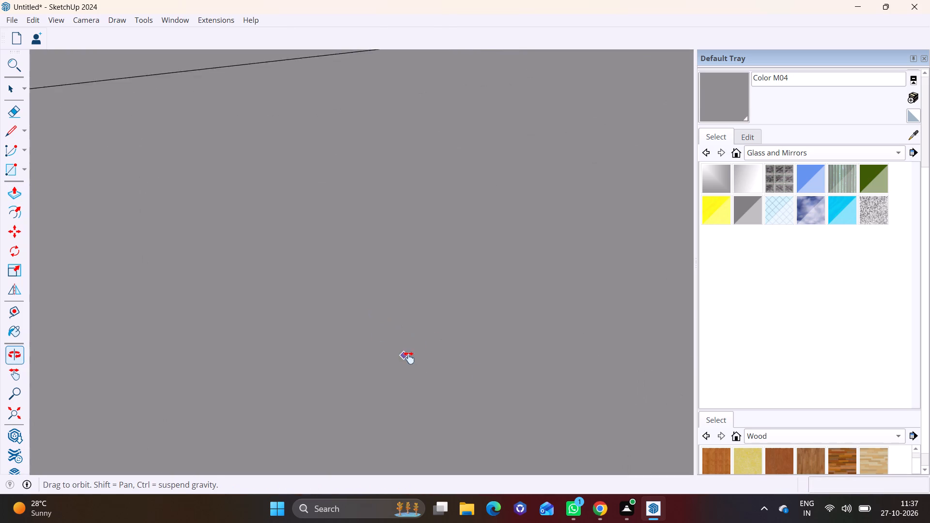
{"action": "middle_click_drag", "start_coordinate": [409, 358], "coordinate": [540, 397], "text": "shift"}
{"action": "middle_click_drag", "start_coordinate": [509, 373], "coordinate": [379, 337], "text": "shift"}
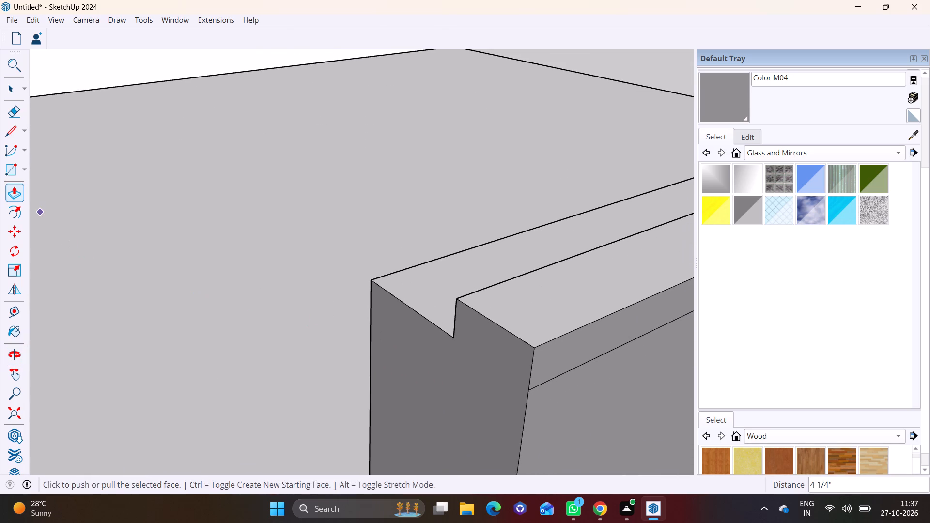
{"action": "left_click", "coordinate": [7, 133]}
{"action": "left_click", "coordinate": [453, 340]}
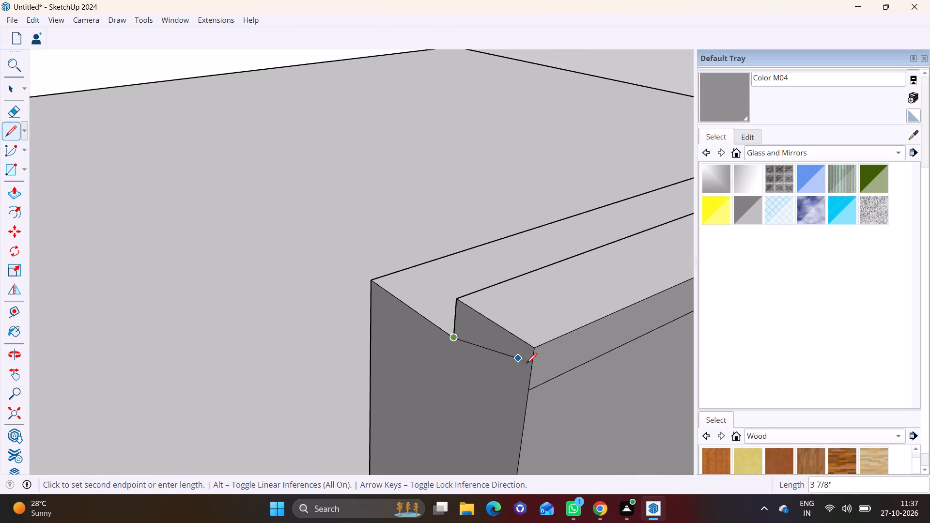
{"action": "left_click", "coordinate": [530, 388]}
{"action": "key", "text": "space"}
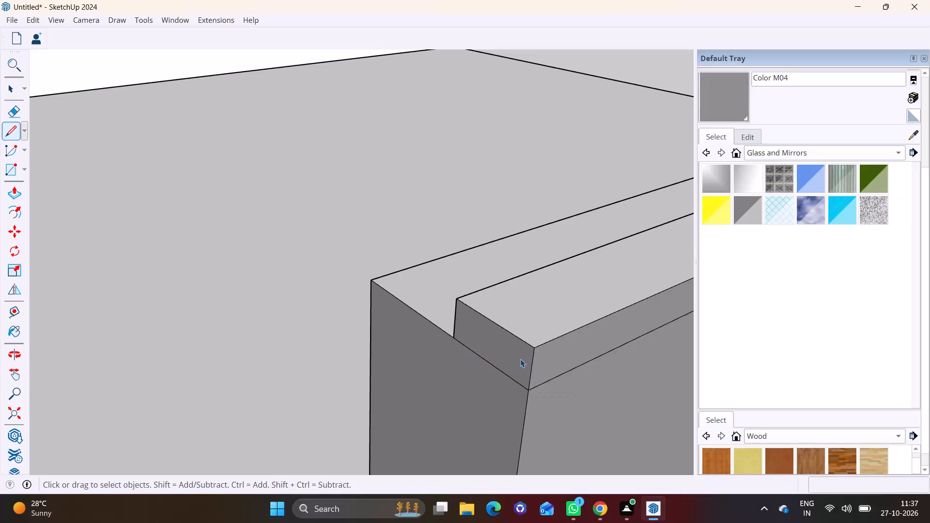
Push/Pull the separated end face of the strip outward so it overhangs the wall's side.
{"action": "left_click", "coordinate": [520, 359]}
{"action": "left_click", "coordinate": [8, 189]}
{"action": "left_click", "coordinate": [486, 342]}
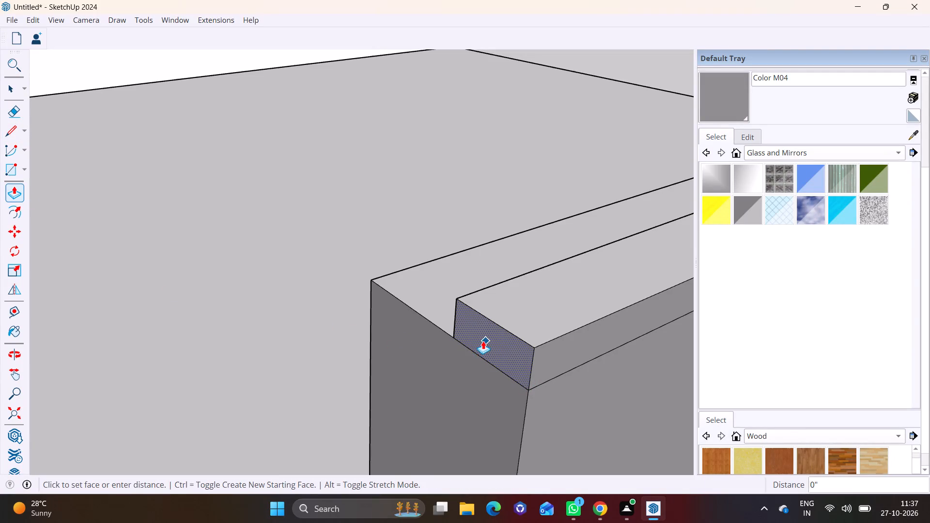
{"action": "left_click", "coordinate": [458, 347]}
Push/Pull the front face of the strip outward 3 7/16" beyond the grey wall's front.
{"action": "scroll", "coordinate": [454, 351], "scroll_direction": "down", "scroll_amount": 11}
{"action": "middle_click_drag", "start_coordinate": [445, 337], "coordinate": [268, 301], "text": "shift"}
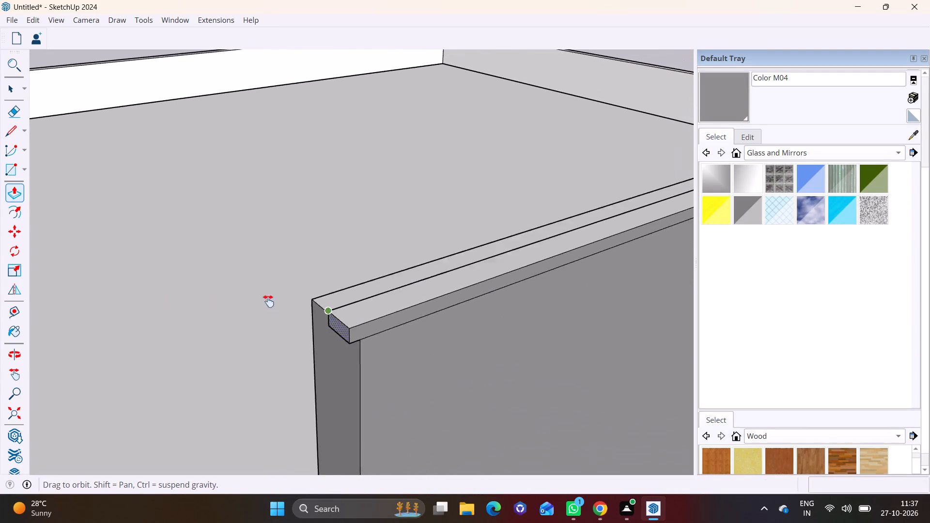
{"action": "middle_click_drag", "start_coordinate": [268, 301], "coordinate": [73, 249], "text": "shift"}
{"action": "key", "text": "space"}
{"action": "left_click", "coordinate": [148, 256]}
{"action": "middle_click_drag", "start_coordinate": [167, 251], "coordinate": [130, 237]}
{"action": "scroll", "coordinate": [136, 240], "scroll_direction": "up", "scroll_amount": 1}
{"action": "scroll", "coordinate": [179, 241], "scroll_direction": "up", "scroll_amount": 2}
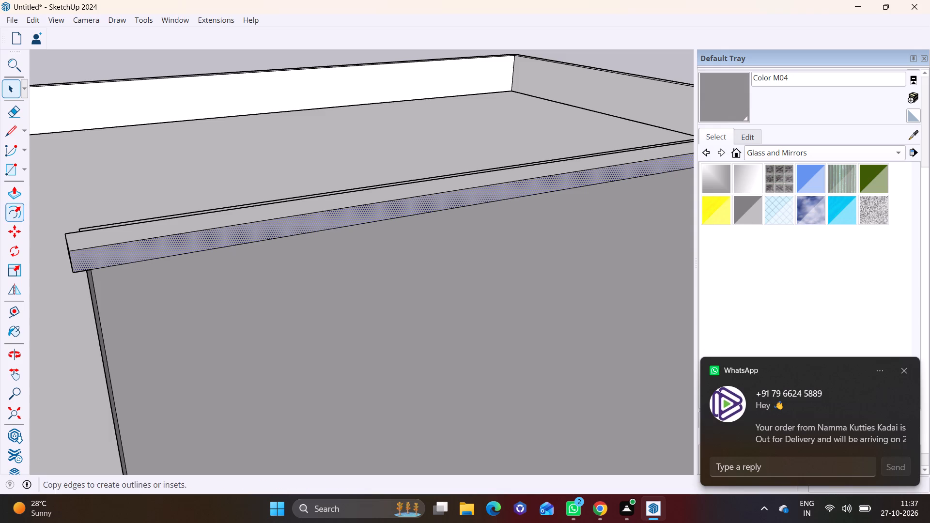
{"action": "left_click", "coordinate": [16, 194]}
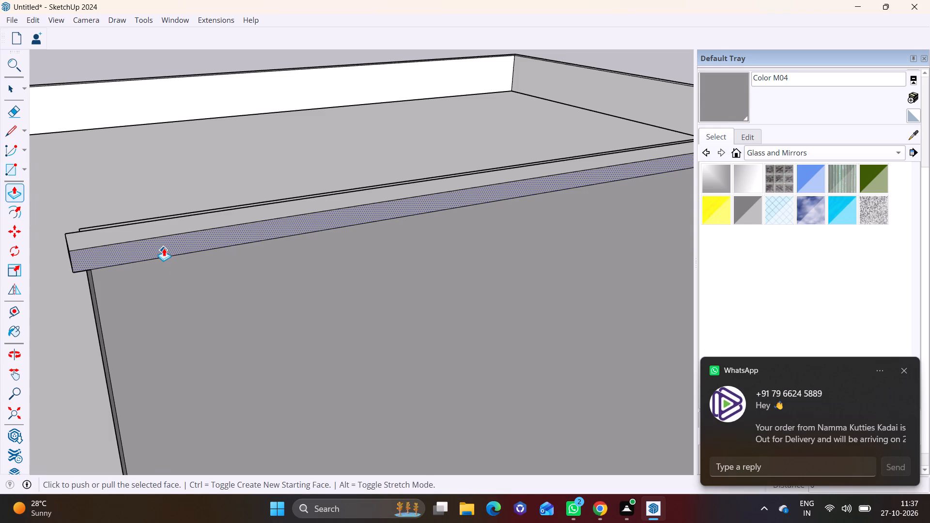
{"action": "left_click", "coordinate": [164, 248]}
{"action": "left_click", "coordinate": [182, 256]}
Push/Pull the strip's rear face back about 31' 9 3/16" over the roof to form a flat roof slab.
{"action": "middle_click_drag", "start_coordinate": [270, 303], "coordinate": [291, 170]}
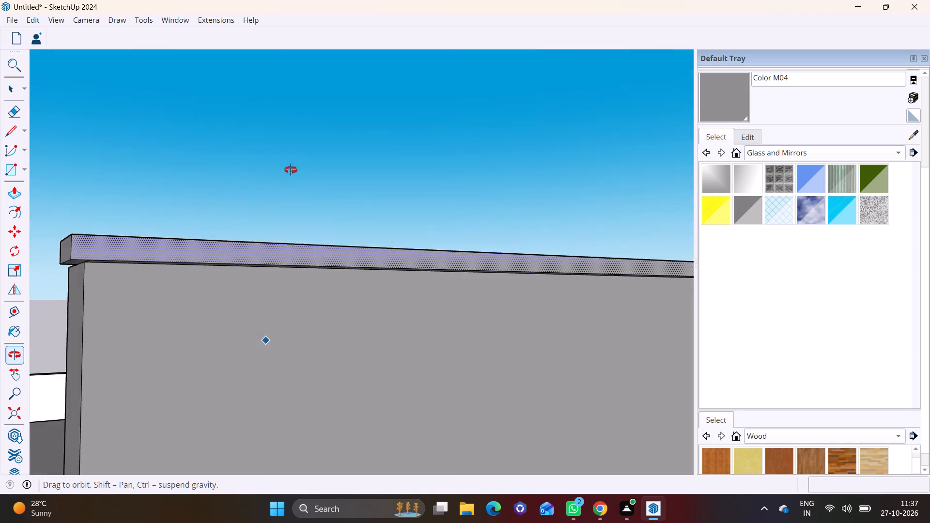
{"action": "middle_click_drag", "start_coordinate": [291, 170], "coordinate": [99, 323]}
{"action": "scroll", "coordinate": [272, 276], "scroll_direction": "down", "scroll_amount": 7}
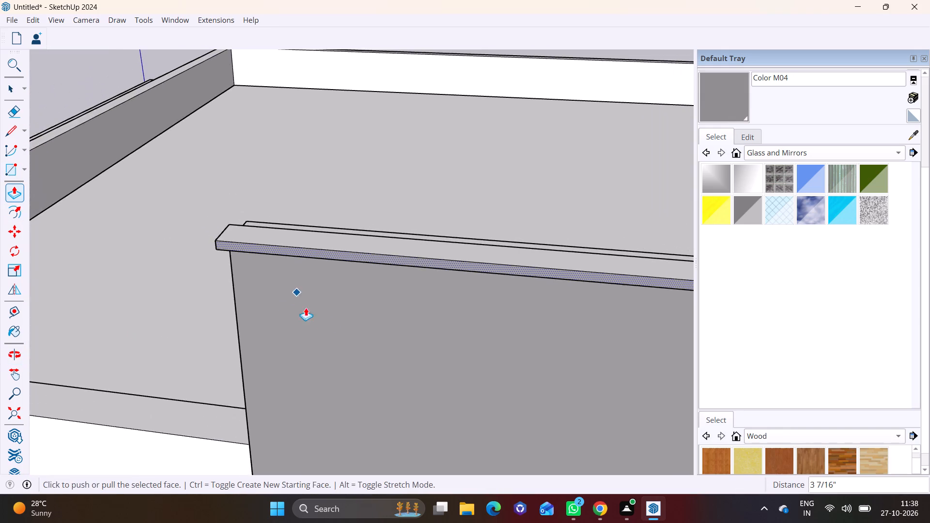
{"action": "middle_click_drag", "start_coordinate": [423, 301], "coordinate": [142, 307]}
{"action": "scroll", "coordinate": [346, 337], "scroll_direction": "down", "scroll_amount": 4}
{"action": "middle_click_drag", "start_coordinate": [358, 382], "coordinate": [317, 253]}
{"action": "middle_click_drag", "start_coordinate": [390, 396], "coordinate": [354, 392]}
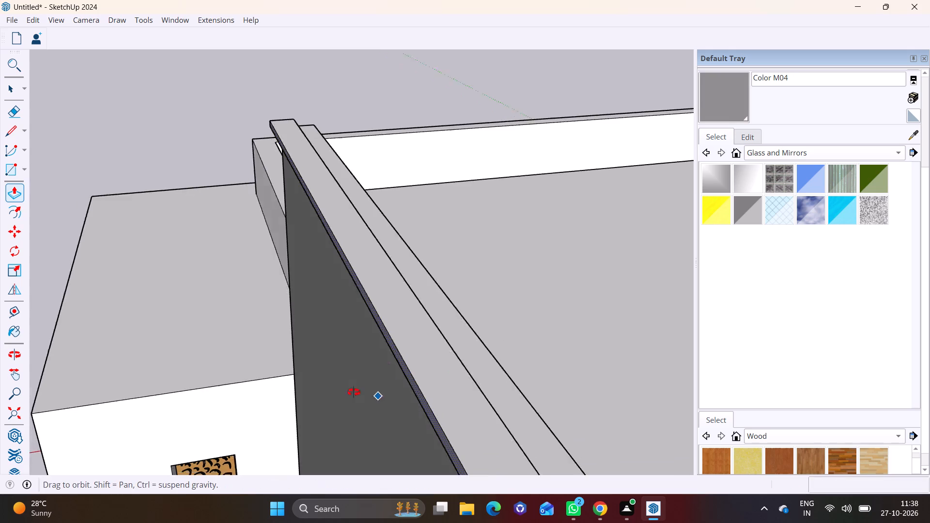
{"action": "middle_click_drag", "start_coordinate": [354, 392], "coordinate": [220, 373]}
{"action": "middle_click_drag", "start_coordinate": [176, 277], "coordinate": [362, 359], "text": "shift"}
{"action": "scroll", "coordinate": [292, 304], "scroll_direction": "up", "scroll_amount": 7}
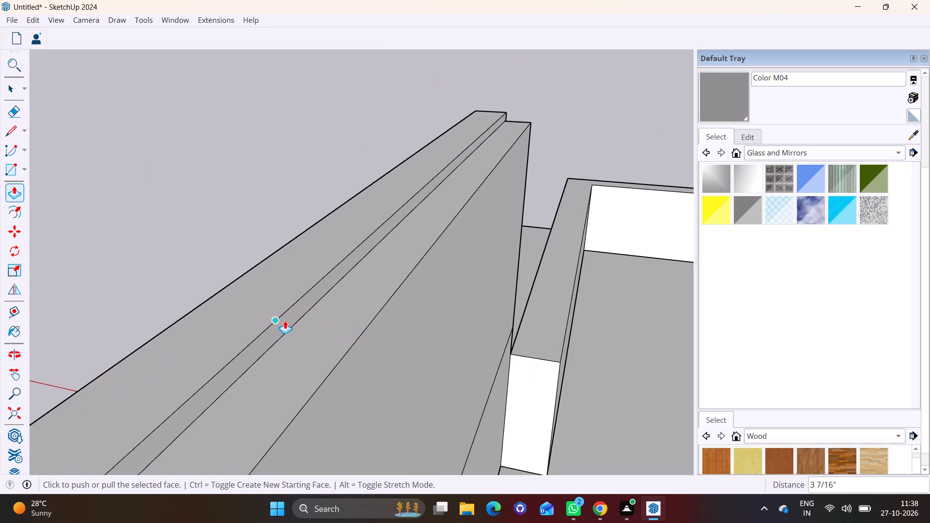
{"action": "middle_click_drag", "start_coordinate": [278, 321], "coordinate": [241, 305]}
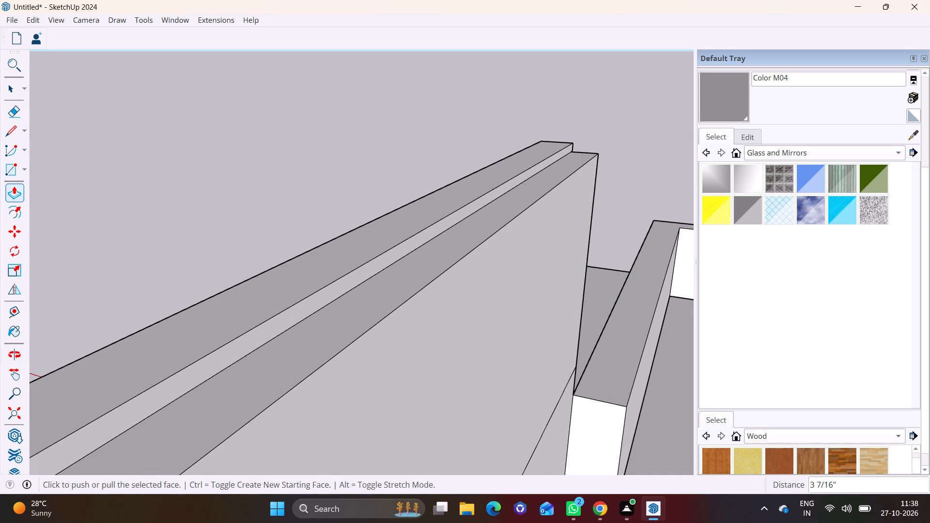
{"action": "left_click", "coordinate": [8, 129]}
{"action": "left_click", "coordinate": [5, 92]}
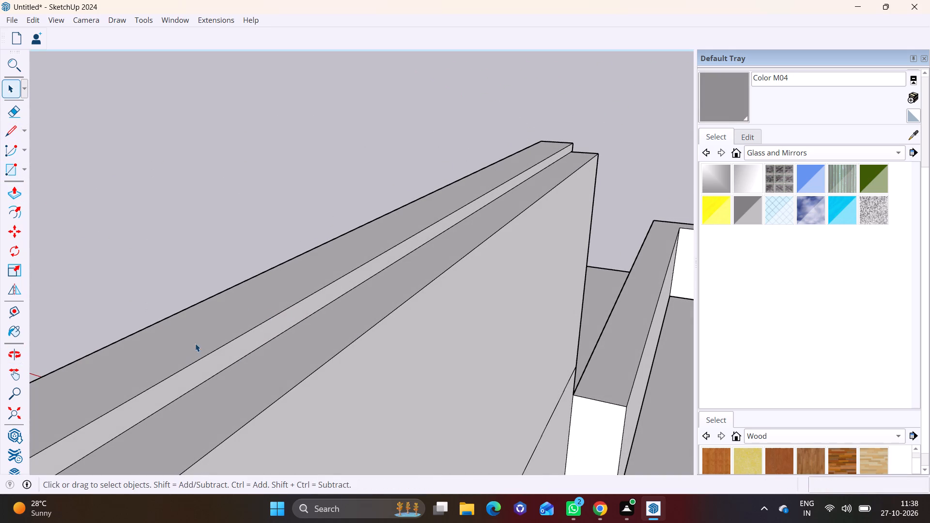
{"action": "left_click", "coordinate": [296, 318]}
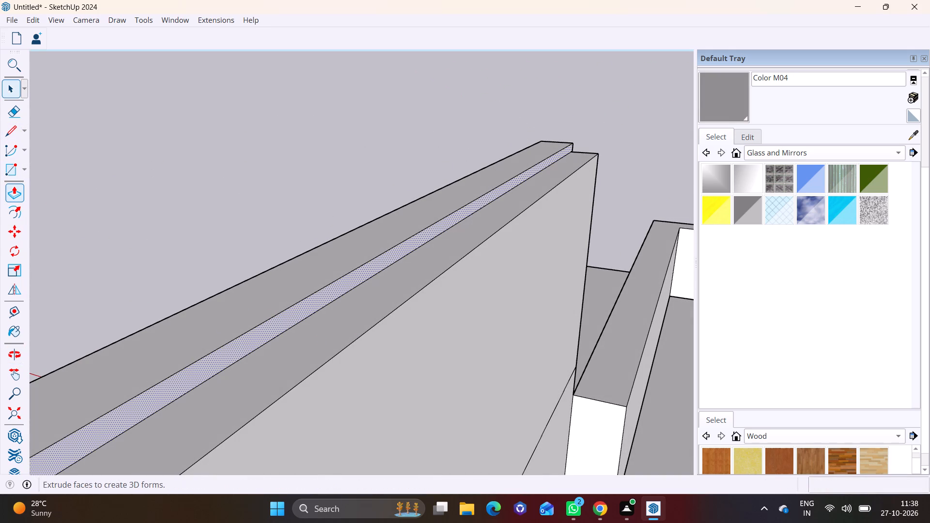
{"action": "left_click", "coordinate": [9, 191]}
{"action": "left_click", "coordinate": [197, 368]}
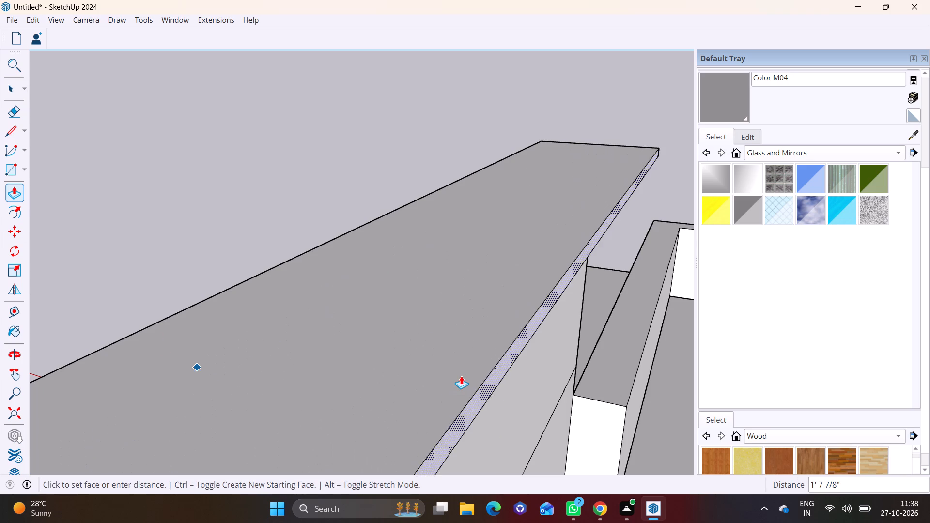
{"action": "scroll", "coordinate": [461, 376], "scroll_direction": "down", "scroll_amount": 18}
{"action": "middle_click_drag", "start_coordinate": [535, 417], "coordinate": [291, 232]}
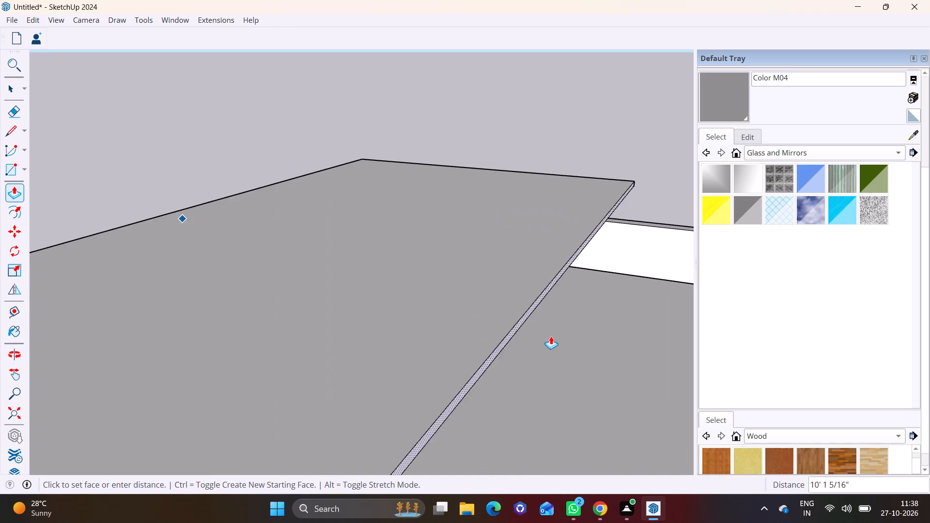
{"action": "scroll", "coordinate": [551, 336], "scroll_direction": "down", "scroll_amount": 9}
{"action": "middle_click_drag", "start_coordinate": [550, 353], "coordinate": [298, 250], "text": "shift"}
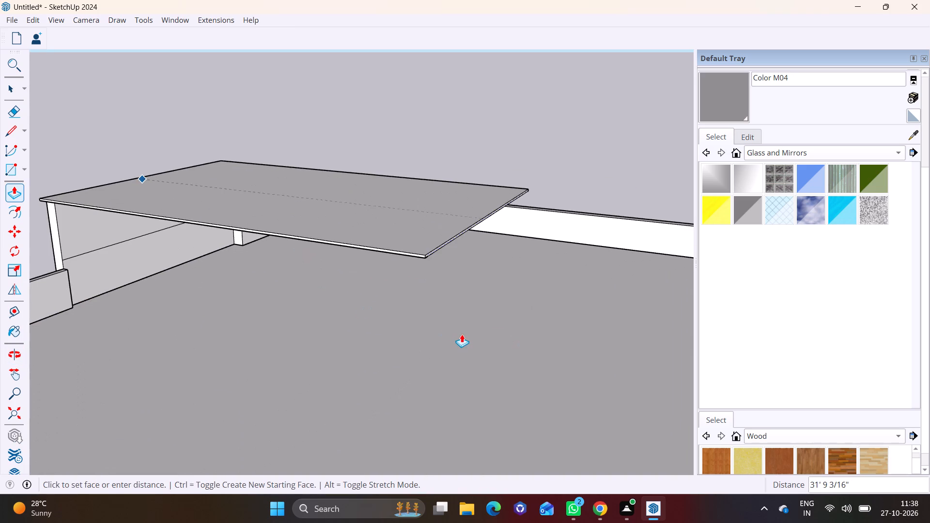
{"action": "left_click", "coordinate": [462, 334]}
Push/Pull the top face of the roof slab upward to thicken it above the grey feature wall.
{"action": "middle_click_drag", "start_coordinate": [319, 260], "coordinate": [310, 176]}
{"action": "scroll", "coordinate": [289, 197], "scroll_direction": "down", "scroll_amount": 3}
{"action": "middle_click_drag", "start_coordinate": [307, 235], "coordinate": [335, 279]}
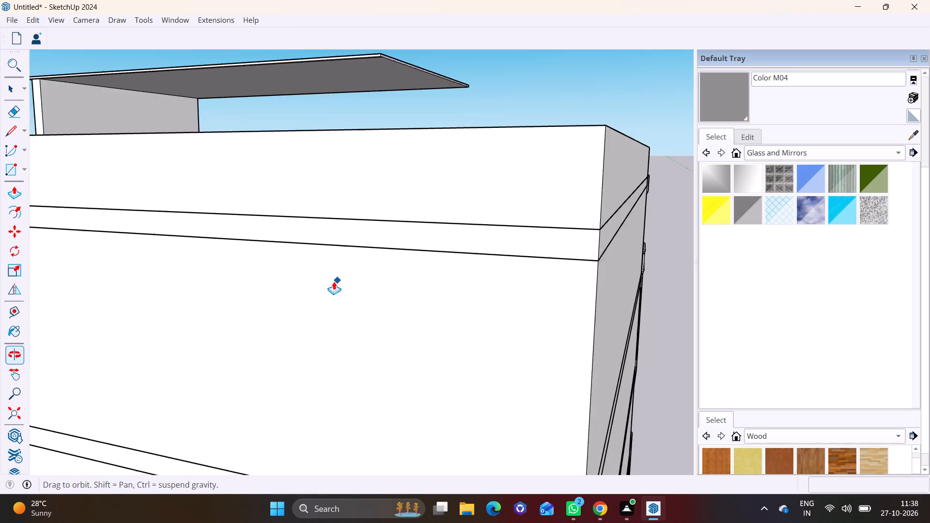
{"action": "scroll", "coordinate": [334, 281], "scroll_direction": "down", "scroll_amount": 8}
{"action": "middle_click_drag", "start_coordinate": [181, 245], "coordinate": [702, 339]}
{"action": "middle_click_drag", "start_coordinate": [604, 346], "coordinate": [688, 197]}
{"action": "scroll", "coordinate": [483, 239], "scroll_direction": "up", "scroll_amount": 1}
{"action": "scroll", "coordinate": [417, 147], "scroll_direction": "up", "scroll_amount": 7}
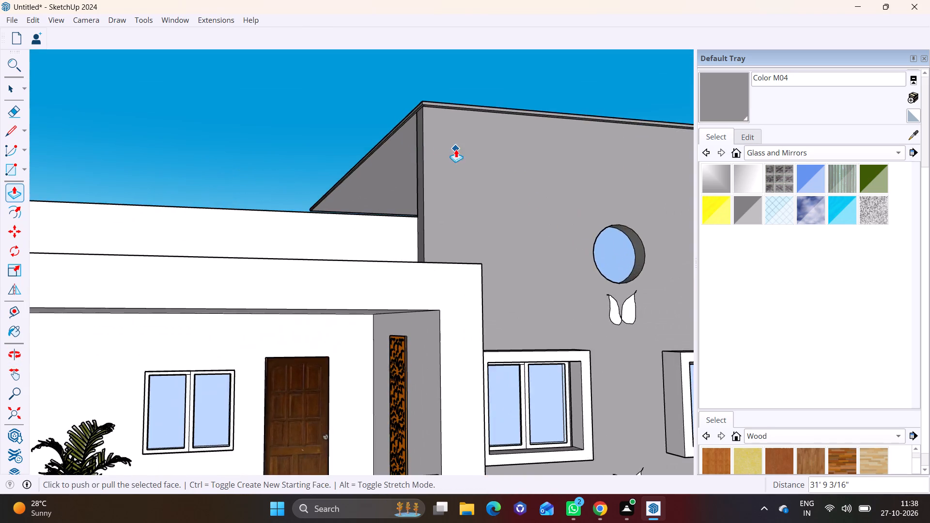
{"action": "middle_click_drag", "start_coordinate": [456, 149], "coordinate": [317, 205]}
{"action": "scroll", "coordinate": [407, 204], "scroll_direction": "up", "scroll_amount": 1}
{"action": "middle_click_drag", "start_coordinate": [407, 204], "coordinate": [336, 397]}
{"action": "key", "text": "space"}
{"action": "left_click", "coordinate": [355, 179]}
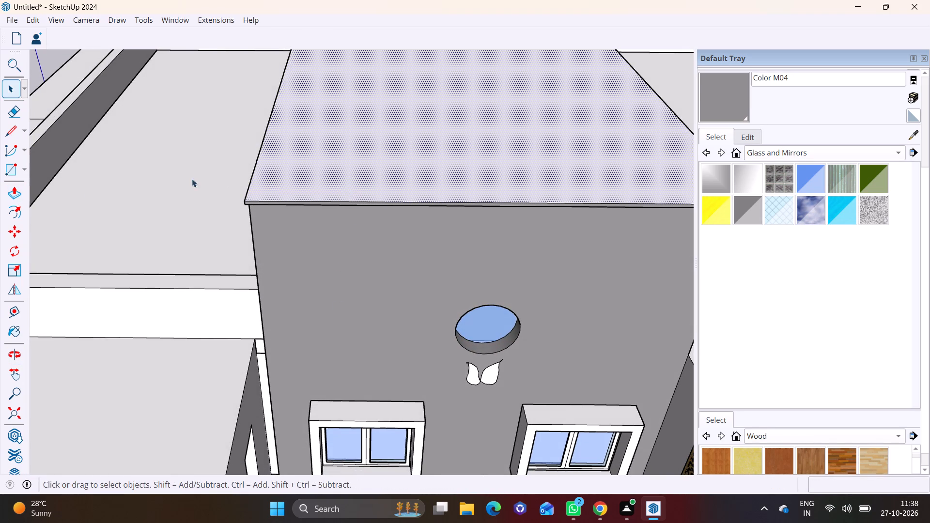
{"action": "left_click", "coordinate": [5, 194]}
{"action": "left_click", "coordinate": [311, 171]}
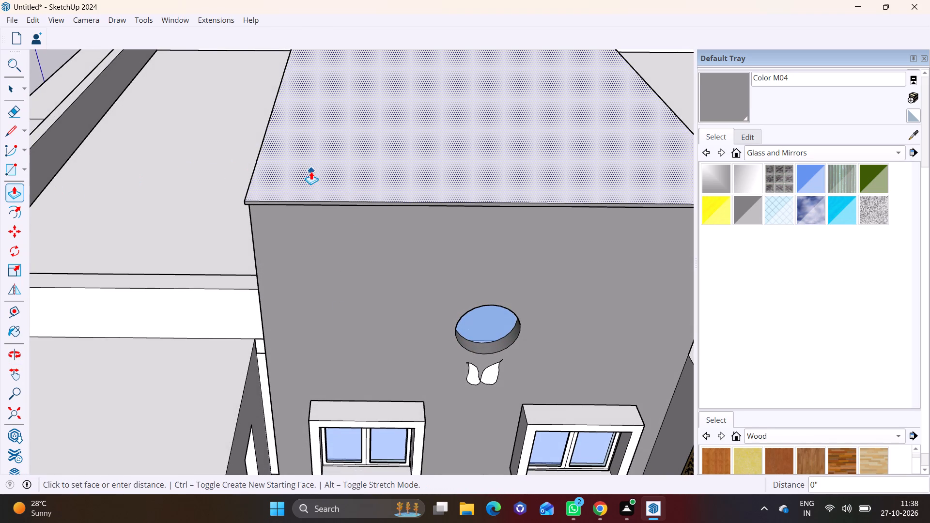
{"action": "key", "text": "ctrl+z"}
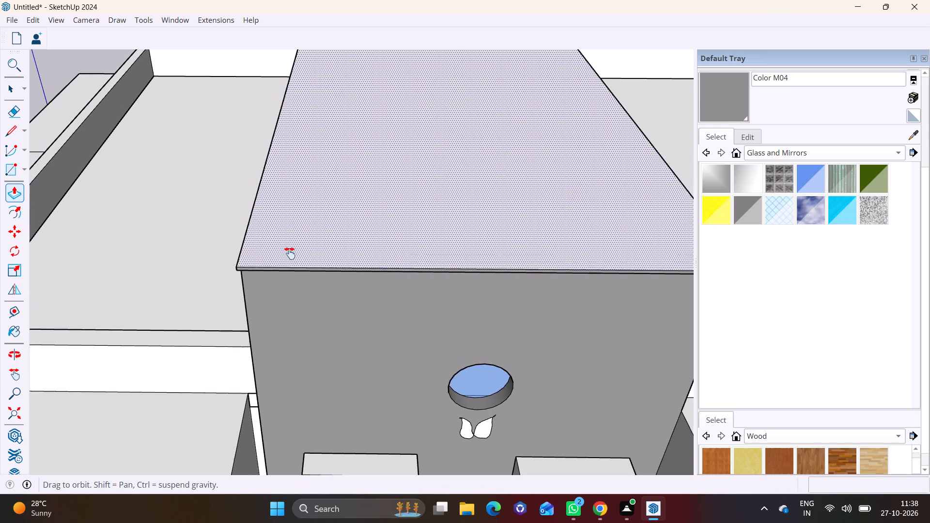
{"action": "left_click", "coordinate": [365, 225]}
{"action": "left_click", "coordinate": [368, 214]}
{"action": "key", "text": "space"}
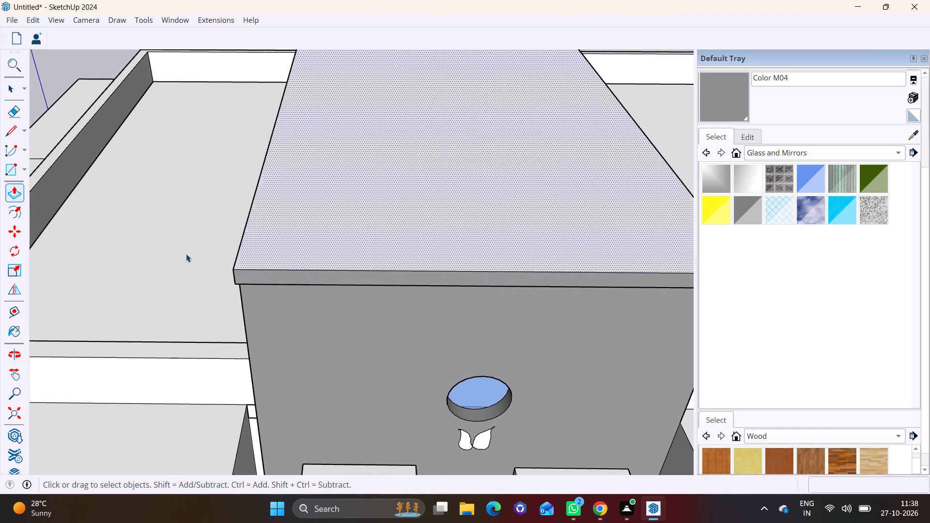
{"action": "left_click", "coordinate": [186, 254]}
{"action": "scroll", "coordinate": [230, 302], "scroll_direction": "down", "scroll_amount": 4}
{"action": "middle_click_drag", "start_coordinate": [348, 354], "coordinate": [491, 168]}
{"action": "scroll", "coordinate": [463, 92], "scroll_direction": "up", "scroll_amount": 1}
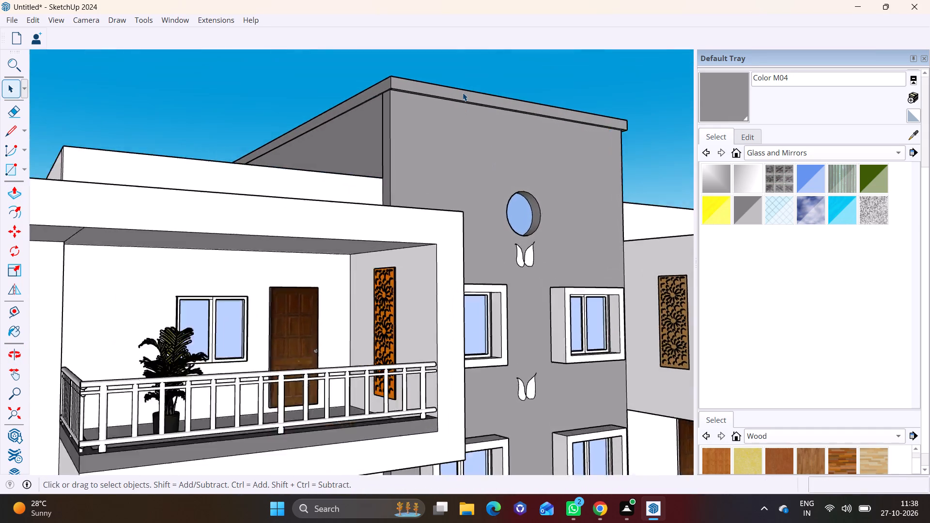
Push/Pull the front face of the roof slab outward 5 9/16" beyond the grey feature wall.
{"action": "scroll", "coordinate": [463, 92], "scroll_direction": "up", "scroll_amount": 5}
{"action": "left_click", "coordinate": [451, 97]}
{"action": "left_click", "coordinate": [17, 188]}
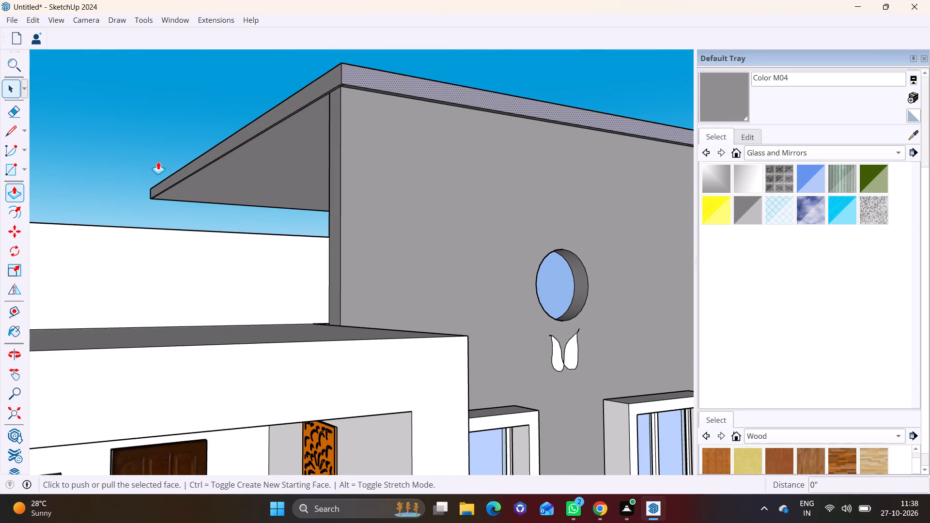
{"action": "left_click", "coordinate": [386, 78]}
{"action": "left_click", "coordinate": [395, 78]}
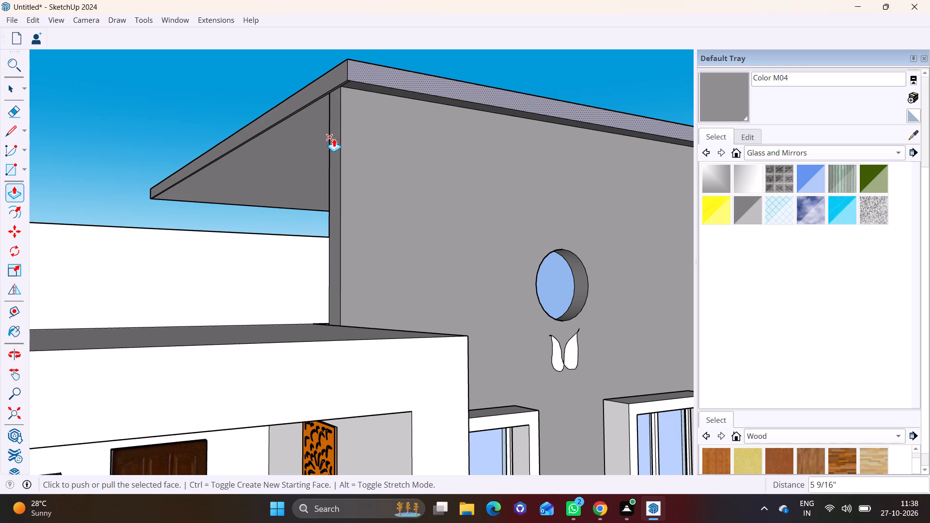
{"action": "scroll", "coordinate": [332, 152], "scroll_direction": "down", "scroll_amount": 6}
{"action": "key", "text": "space"}
{"action": "left_click", "coordinate": [600, 181]}
Examine the whole building from the front and side, from the roof slab down to the ground-level columns.
{"action": "scroll", "coordinate": [428, 280], "scroll_direction": "down", "scroll_amount": 8}
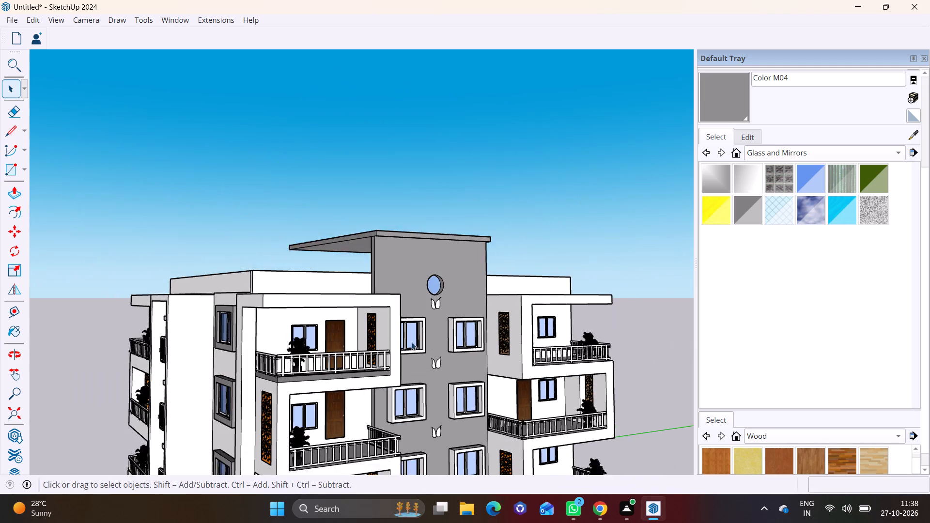
{"action": "middle_click_drag", "start_coordinate": [403, 353], "coordinate": [388, 403]}
{"action": "scroll", "coordinate": [412, 288], "scroll_direction": "down", "scroll_amount": 5}
{"action": "middle_click_drag", "start_coordinate": [391, 400], "coordinate": [388, 433]}
{"action": "middle_click_drag", "start_coordinate": [402, 415], "coordinate": [429, 292], "text": "shift"}
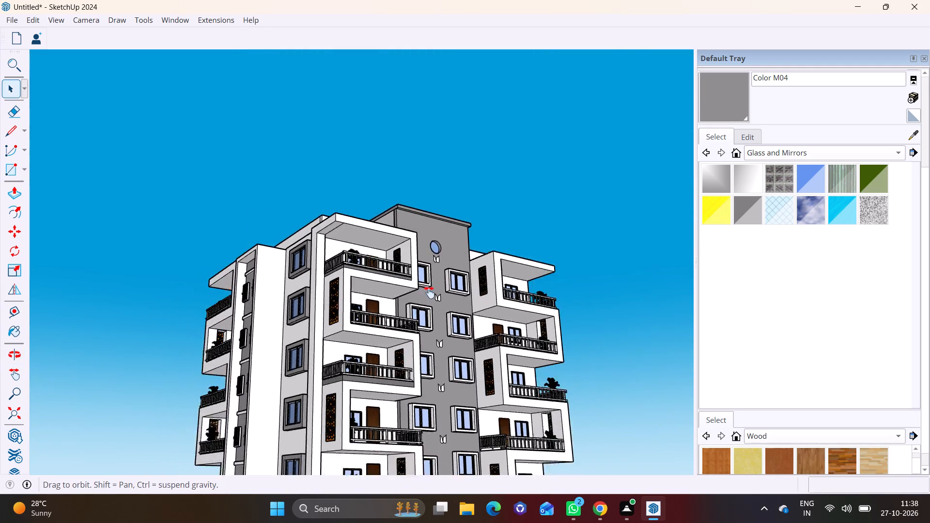
{"action": "middle_click_drag", "start_coordinate": [429, 292], "coordinate": [442, 246], "text": "shift"}
{"action": "middle_click_drag", "start_coordinate": [422, 300], "coordinate": [372, 384]}
{"action": "scroll", "coordinate": [376, 373], "scroll_direction": "down", "scroll_amount": 3}
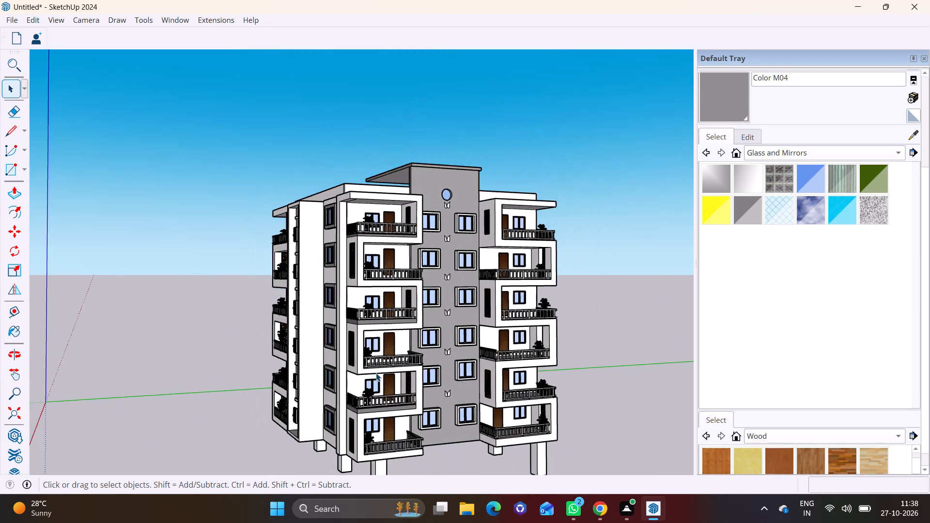
{"action": "scroll", "coordinate": [376, 373], "scroll_direction": "down", "scroll_amount": 3}
{"action": "middle_click_drag", "start_coordinate": [385, 383], "coordinate": [384, 337], "text": "shift"}
{"action": "middle_click_drag", "start_coordinate": [394, 341], "coordinate": [415, 335]}
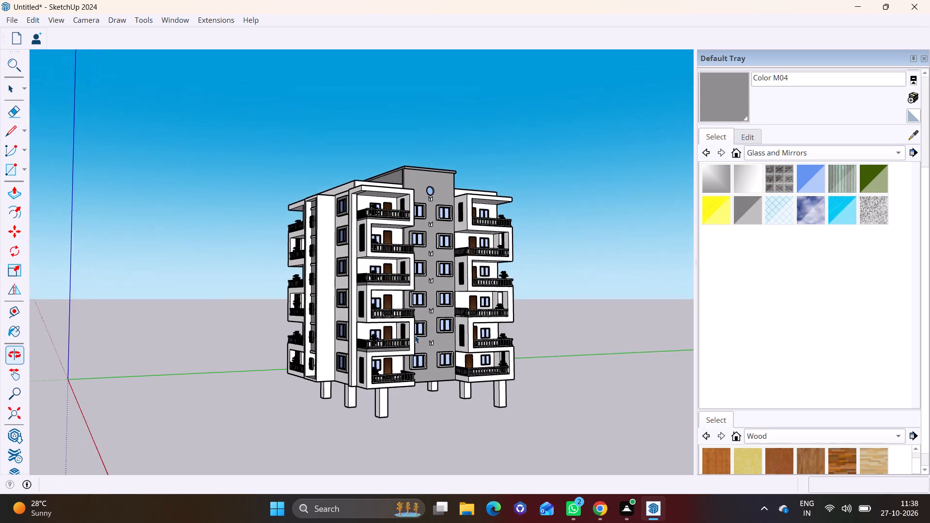
{"action": "middle_click_drag", "start_coordinate": [415, 335], "coordinate": [415, 332]}
{"action": "scroll", "coordinate": [409, 342], "scroll_direction": "up", "scroll_amount": 5}
{"action": "middle_click_drag", "start_coordinate": [418, 365], "coordinate": [392, 369]}
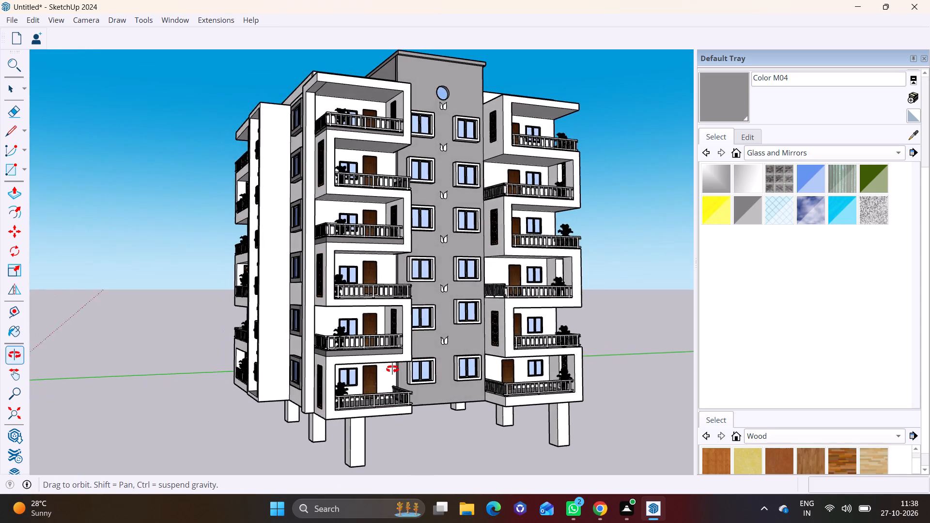
{"action": "middle_click_drag", "start_coordinate": [392, 369], "coordinate": [415, 379]}
{"action": "scroll", "coordinate": [398, 353], "scroll_direction": "down", "scroll_amount": 3}
{"action": "middle_click_drag", "start_coordinate": [417, 350], "coordinate": [467, 350]}
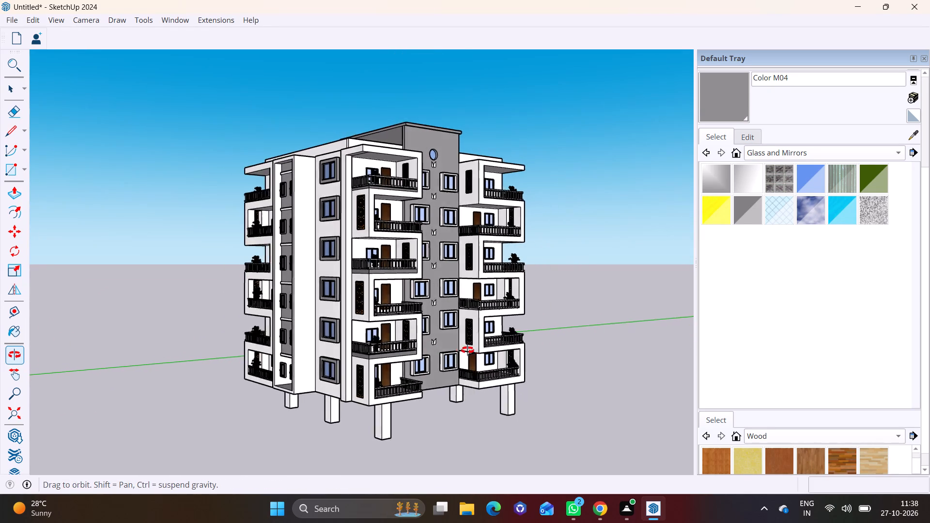
{"action": "middle_click_drag", "start_coordinate": [467, 350], "coordinate": [512, 357]}
{"action": "scroll", "coordinate": [466, 392], "scroll_direction": "down", "scroll_amount": 1}
{"action": "middle_click_drag", "start_coordinate": [462, 392], "coordinate": [455, 393]}
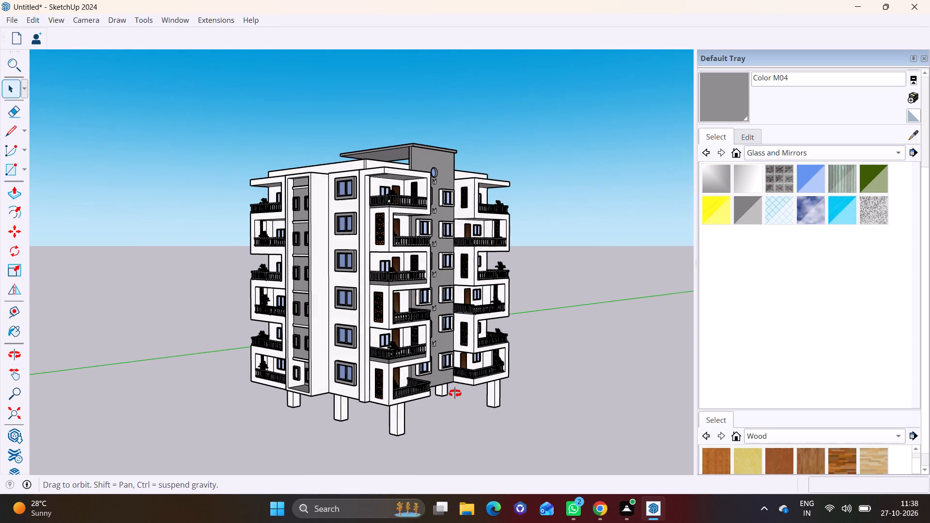
Draw a rectangle about 1' 8" by 1' 6" on the underside of the front corner column.
{"action": "middle_click_drag", "start_coordinate": [455, 393], "coordinate": [449, 241]}
{"action": "scroll", "coordinate": [449, 345], "scroll_direction": "up", "scroll_amount": 4}
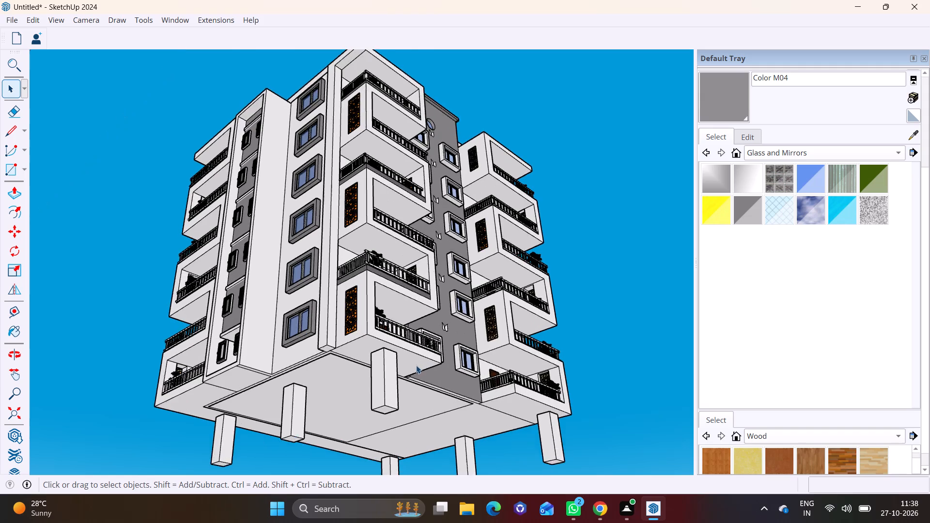
{"action": "scroll", "coordinate": [416, 365], "scroll_direction": "up", "scroll_amount": 3}
{"action": "middle_click_drag", "start_coordinate": [402, 368], "coordinate": [394, 178]}
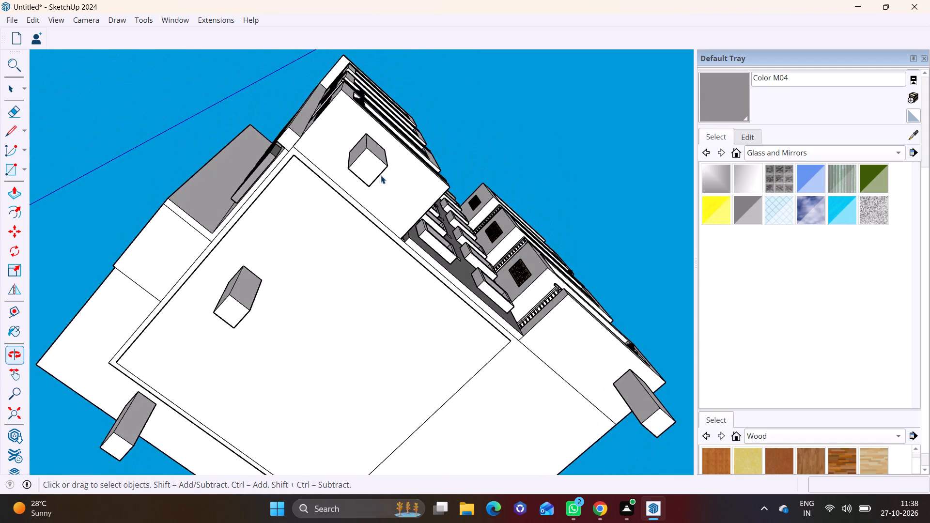
{"action": "scroll", "coordinate": [342, 170], "scroll_direction": "up", "scroll_amount": 8}
{"action": "left_click", "coordinate": [24, 167]}
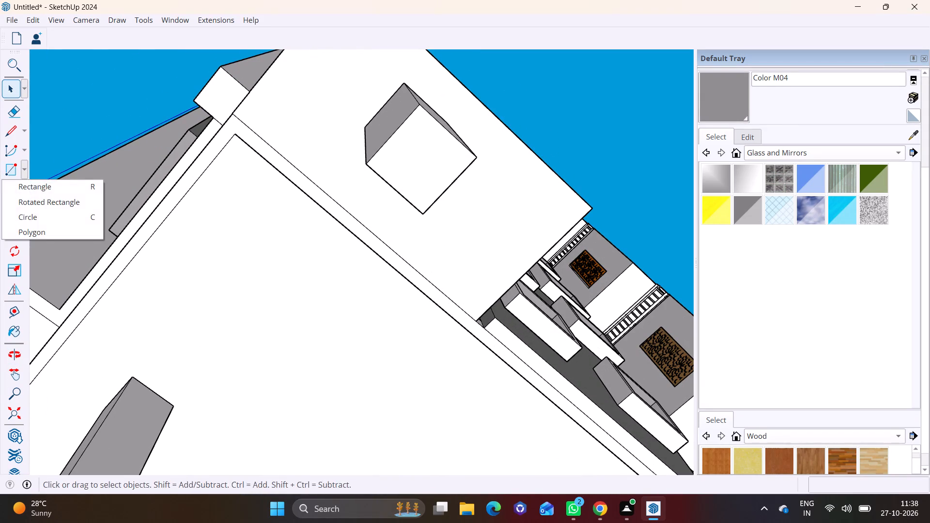
{"action": "left_click", "coordinate": [34, 185]}
{"action": "left_click", "coordinate": [427, 134]}
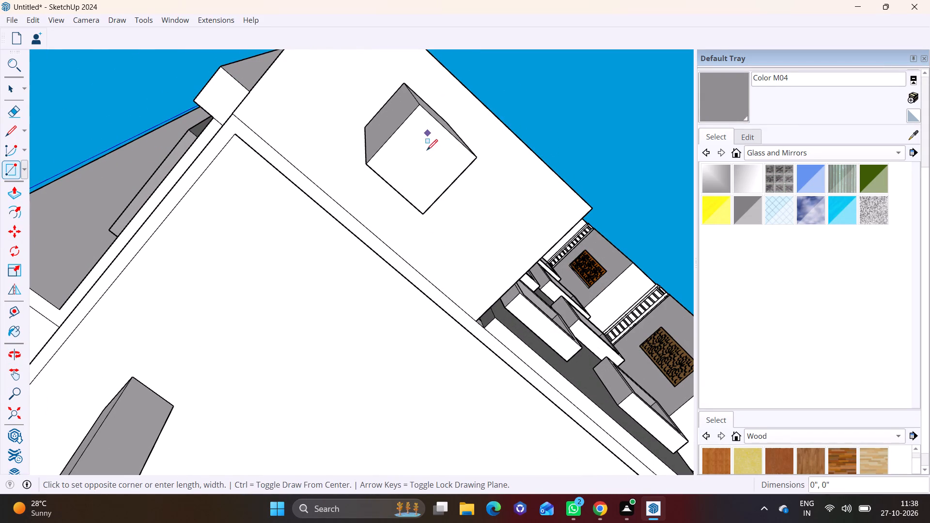
{"action": "left_click", "coordinate": [425, 190]}
Push/Pull the rectangle under the front corner column downward 6 13/16" to form a small base block.
{"action": "key", "text": "space"}
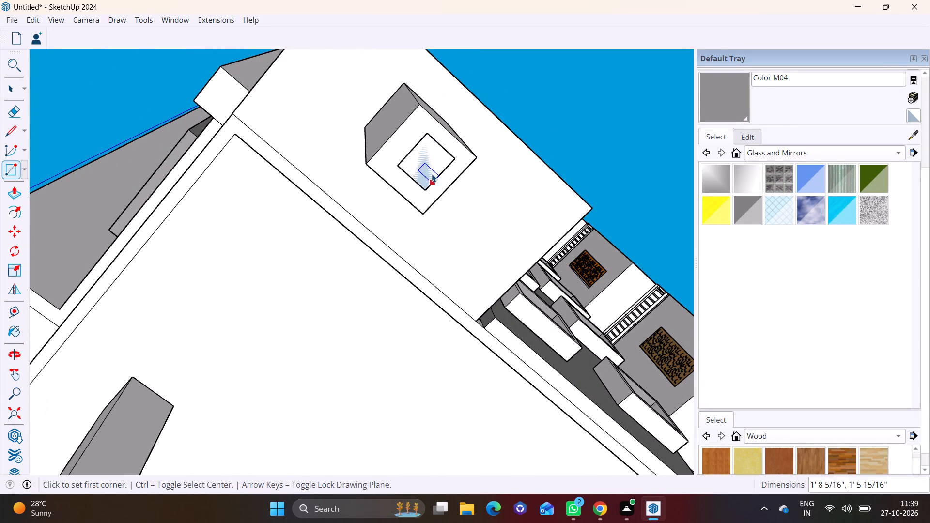
{"action": "left_click", "coordinate": [432, 171]}
{"action": "left_click_drag", "start_coordinate": [19, 188], "coordinate": [24, 188]}
{"action": "left_click", "coordinate": [418, 157]}
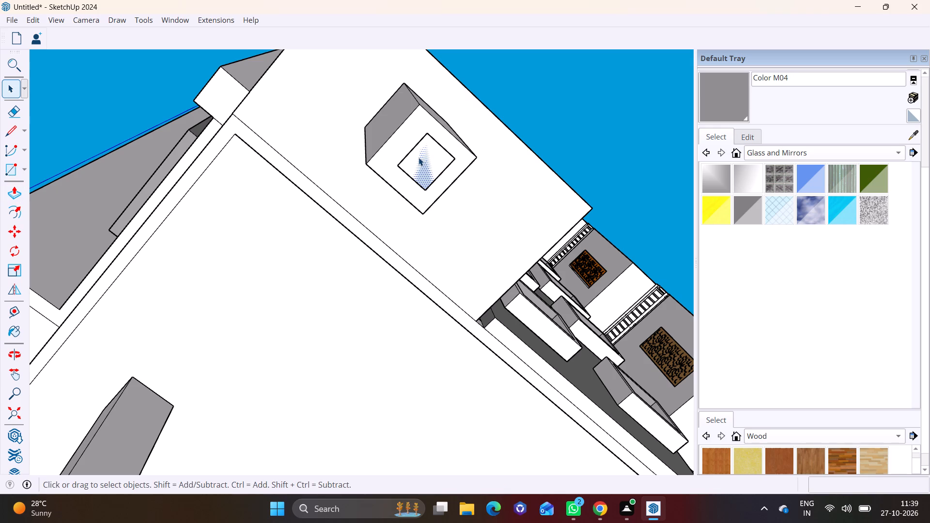
{"action": "middle_click_drag", "start_coordinate": [454, 150], "coordinate": [322, 246]}
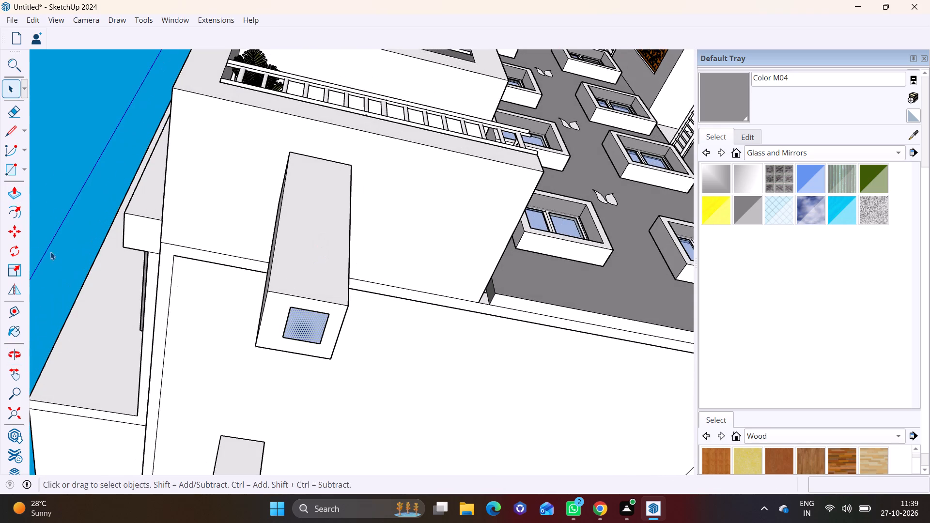
{"action": "left_click", "coordinate": [19, 192]}
{"action": "left_click", "coordinate": [313, 323]}
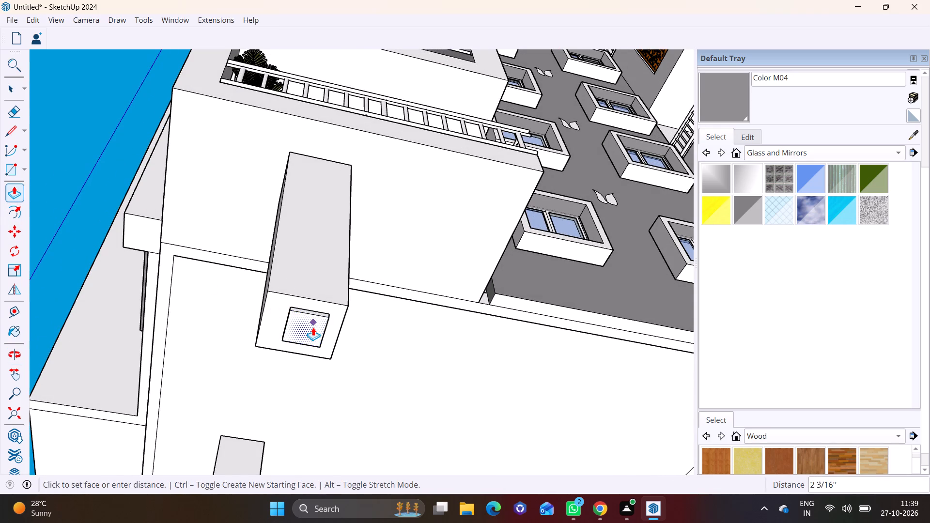
{"action": "left_click", "coordinate": [313, 334]}
Push/Pull the base block's front side face outward 7' 10 7/8" beyond the front corner column.
{"action": "middle_click_drag", "start_coordinate": [341, 308], "coordinate": [290, 371]}
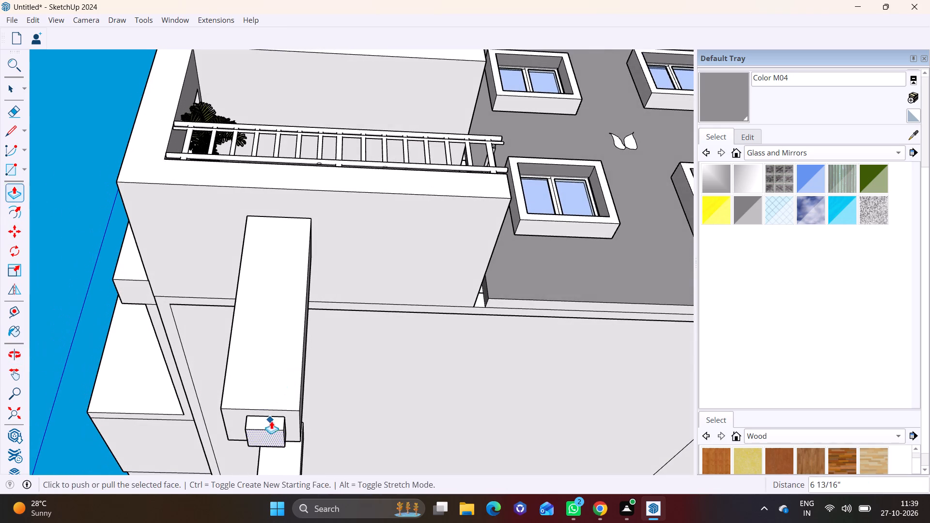
{"action": "key", "text": "space"}
{"action": "left_click", "coordinate": [270, 421]}
{"action": "left_click", "coordinate": [14, 188]}
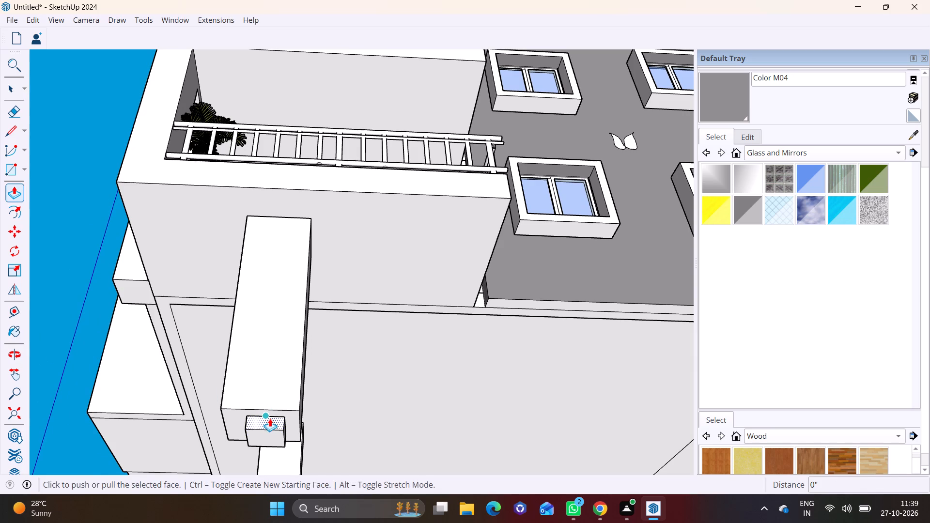
{"action": "left_click", "coordinate": [270, 419]}
{"action": "left_click", "coordinate": [253, 350]}
{"action": "left_click", "coordinate": [262, 414]}
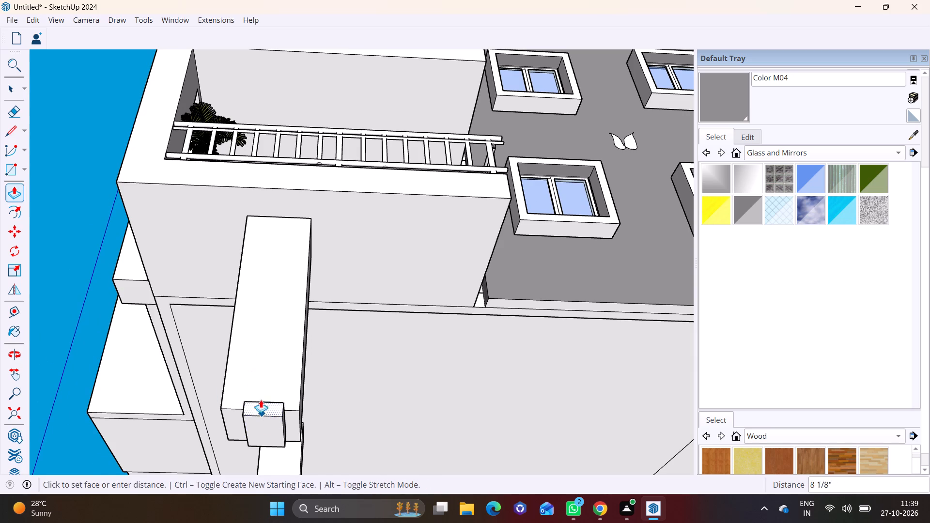
{"action": "left_click", "coordinate": [243, 301]}
Push/Pull the strip's long side face 57' 1 1/8" along the building's front, past the far corner columns.
{"action": "middle_click_drag", "start_coordinate": [297, 334], "coordinate": [173, 350]}
{"action": "scroll", "coordinate": [173, 350], "scroll_direction": "down", "scroll_amount": 1}
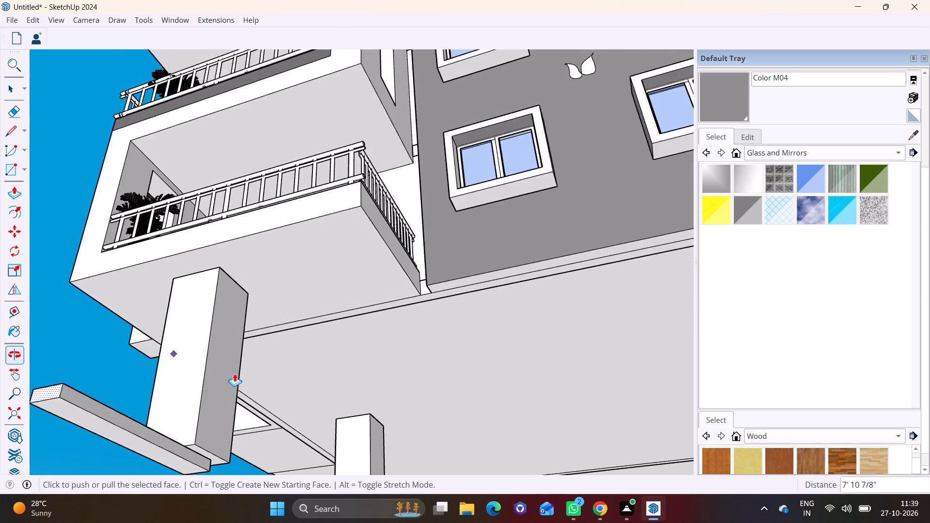
{"action": "middle_click_drag", "start_coordinate": [307, 388], "coordinate": [311, 254], "text": "shift"}
{"action": "middle_click_drag", "start_coordinate": [309, 286], "coordinate": [302, 327]}
{"action": "key", "text": "space"}
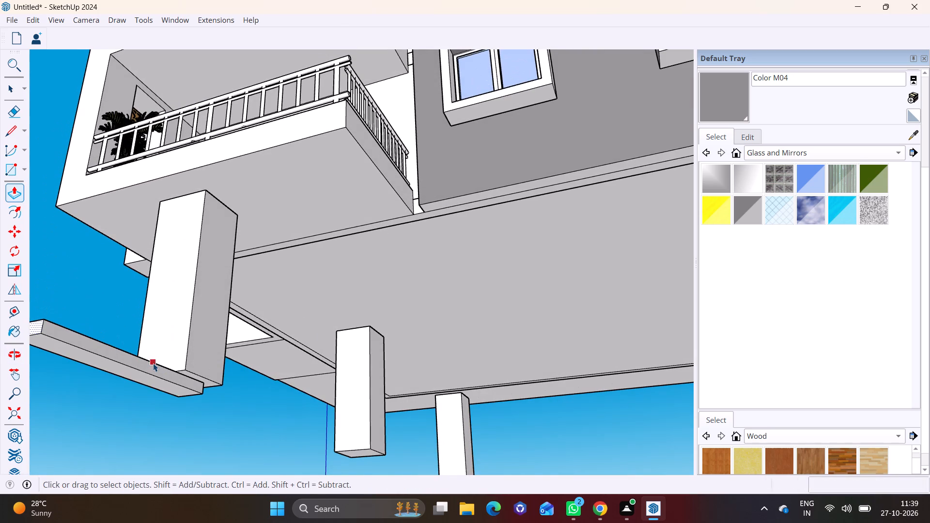
{"action": "left_click", "coordinate": [152, 368]}
{"action": "left_click", "coordinate": [14, 188]}
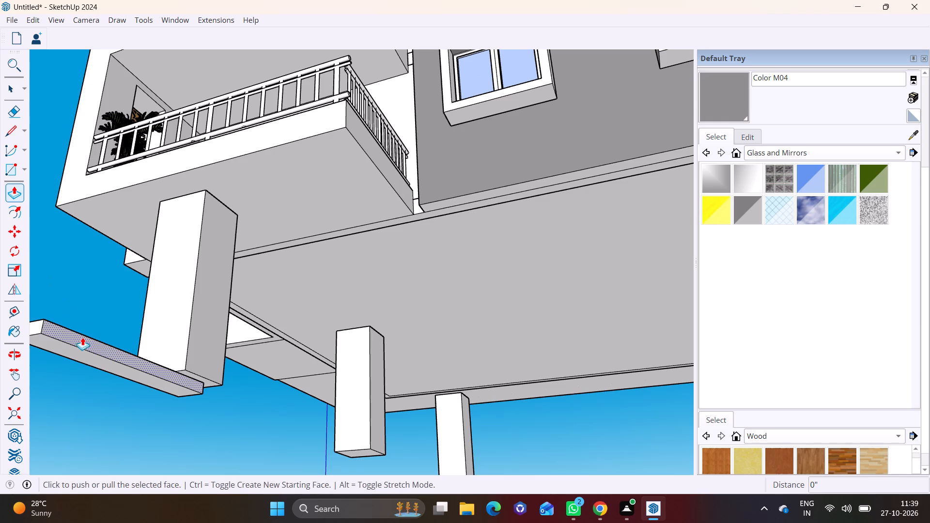
{"action": "left_click", "coordinate": [82, 341]}
{"action": "scroll", "coordinate": [383, 354], "scroll_direction": "down", "scroll_amount": 15}
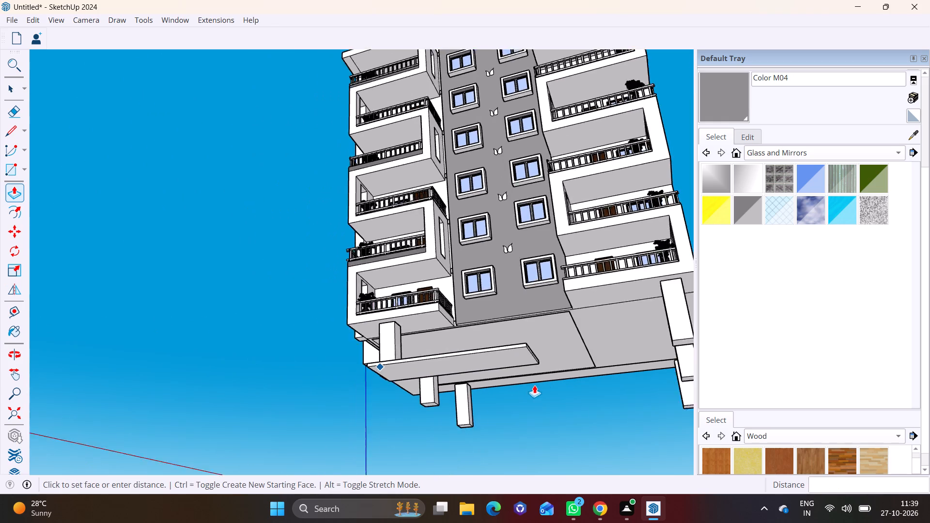
{"action": "scroll", "coordinate": [534, 385], "scroll_direction": "down", "scroll_amount": 1}
{"action": "middle_click_drag", "start_coordinate": [454, 383], "coordinate": [417, 382], "text": "shift"}
{"action": "left_click", "coordinate": [648, 365]}
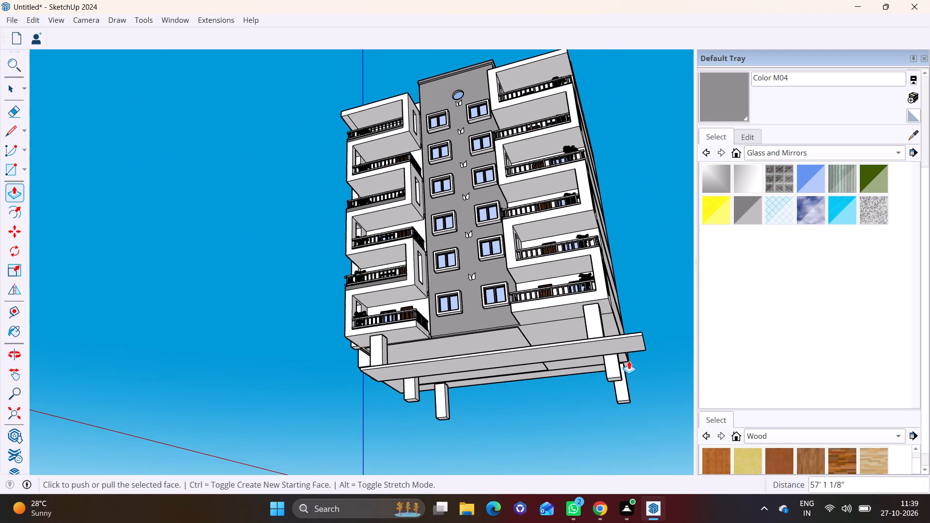
Push/Pull the opposite end face of the base slab 25' 2 1/4" outward beyond the building's near side.
{"action": "middle_click_drag", "start_coordinate": [404, 331], "coordinate": [676, 319]}
{"action": "scroll", "coordinate": [461, 369], "scroll_direction": "up", "scroll_amount": 10}
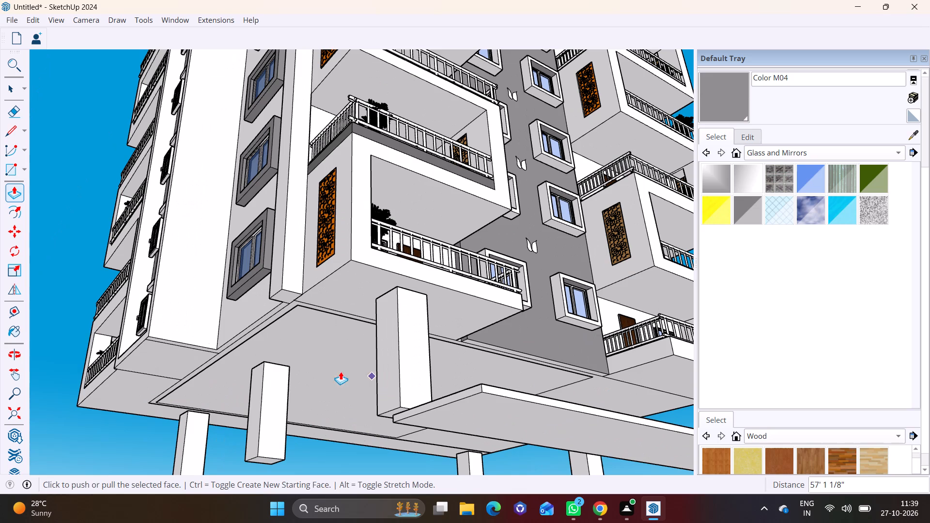
{"action": "left_click", "coordinate": [10, 88]}
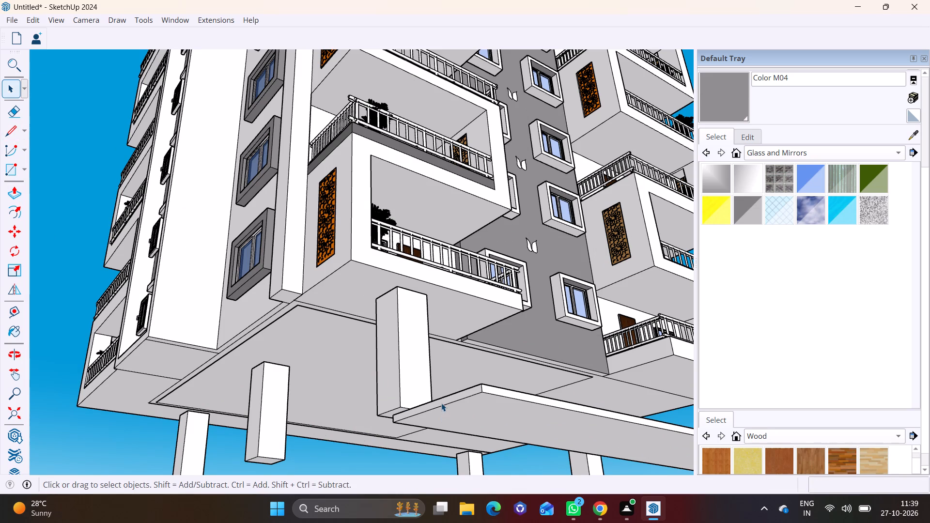
{"action": "left_click", "coordinate": [441, 403]}
{"action": "left_click", "coordinate": [10, 187]}
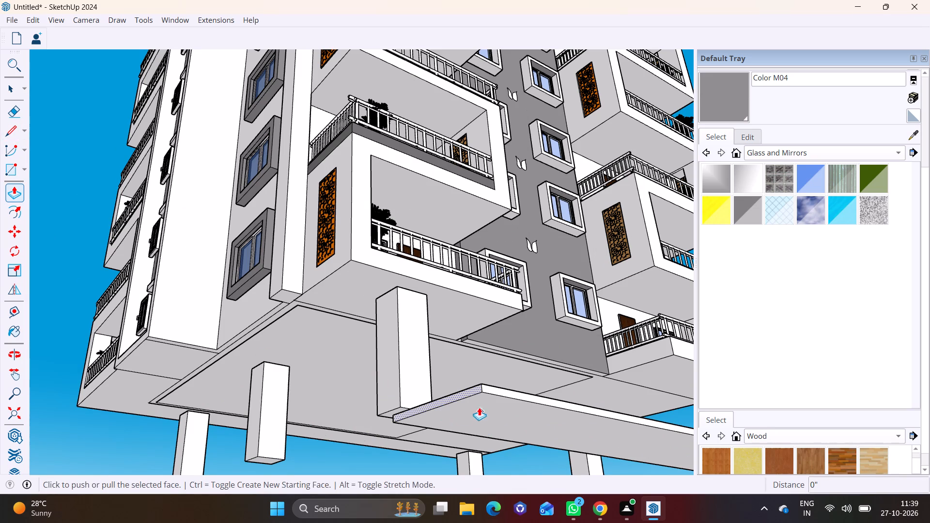
{"action": "left_click", "coordinate": [466, 389]}
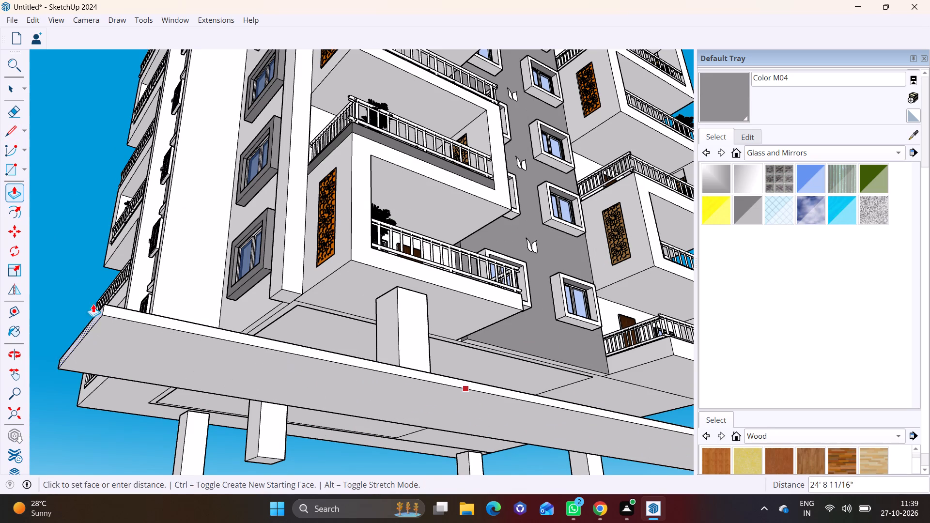
{"action": "left_click", "coordinate": [92, 304]}
Push/Pull the base strip's long inner side face 93' 6 3/16" under the building, past the far columns.
{"action": "scroll", "coordinate": [187, 328], "scroll_direction": "down", "scroll_amount": 8}
{"action": "middle_click_drag", "start_coordinate": [236, 326], "coordinate": [661, 429]}
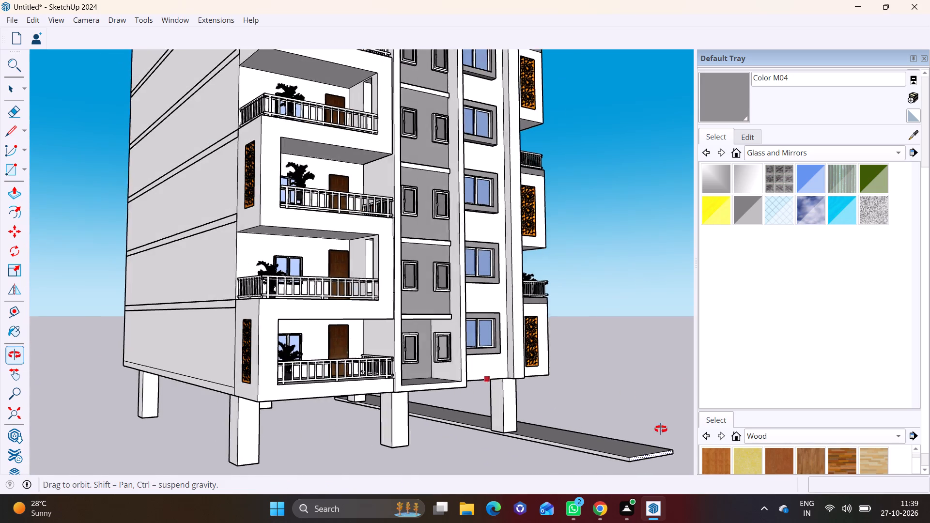
{"action": "middle_click_drag", "start_coordinate": [661, 429], "coordinate": [661, 429]}
{"action": "scroll", "coordinate": [534, 431], "scroll_direction": "up", "scroll_amount": 6}
{"action": "middle_click_drag", "start_coordinate": [524, 423], "coordinate": [468, 303]}
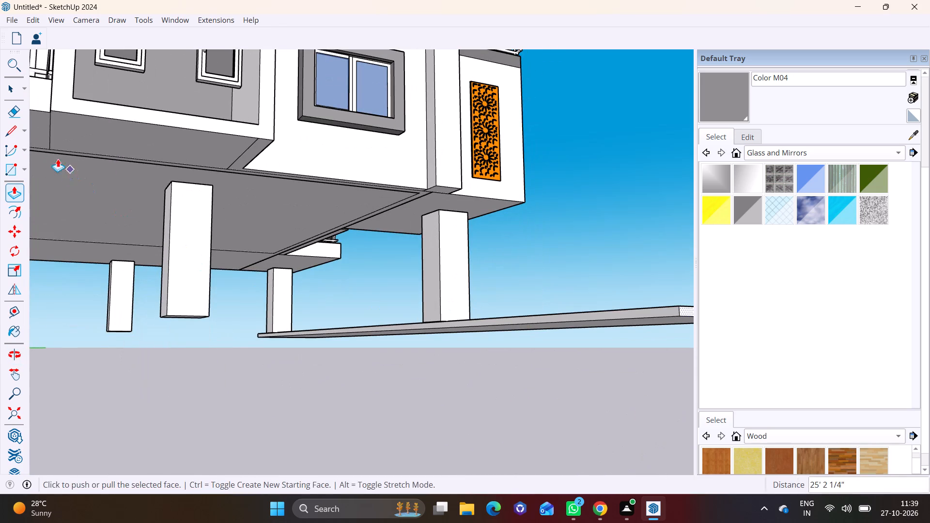
{"action": "left_click", "coordinate": [11, 91]}
{"action": "left_click", "coordinate": [440, 326]}
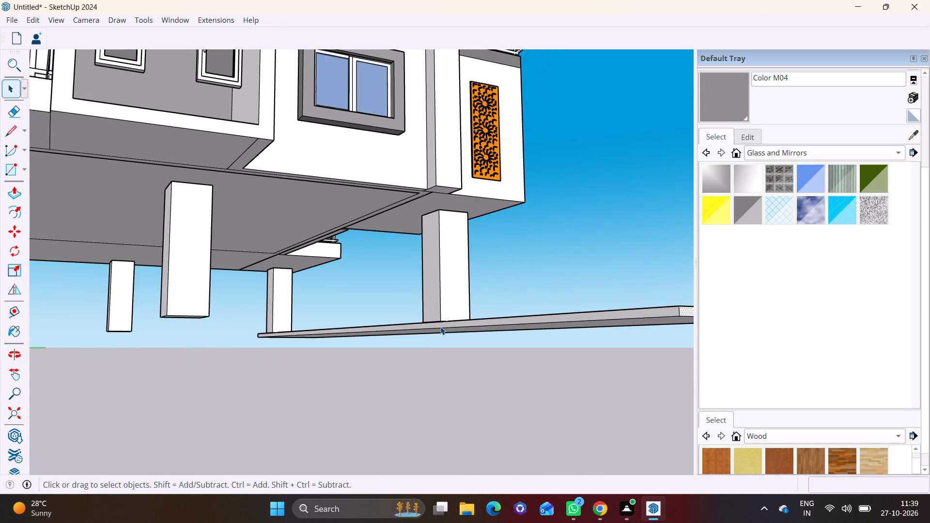
{"action": "left_click", "coordinate": [441, 323]}
{"action": "left_click", "coordinate": [445, 324]}
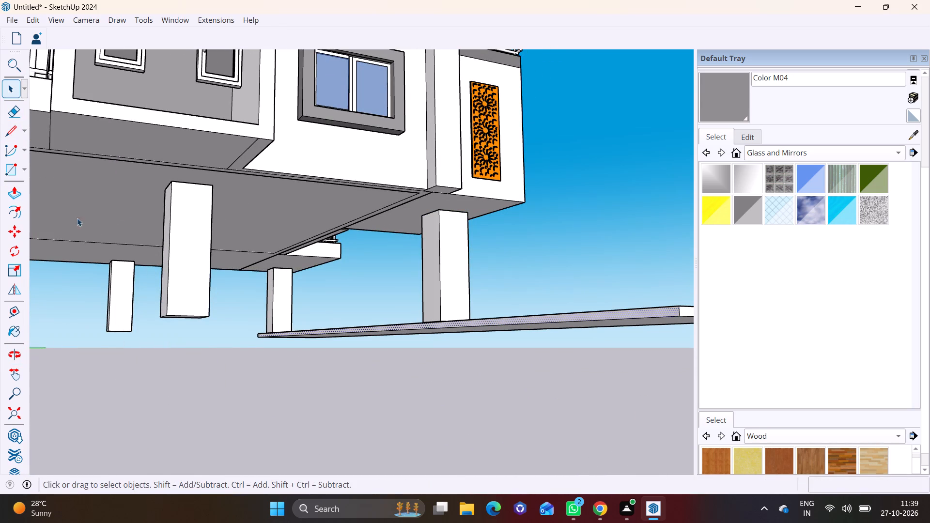
{"action": "left_click", "coordinate": [15, 187]}
{"action": "left_click", "coordinate": [462, 322]}
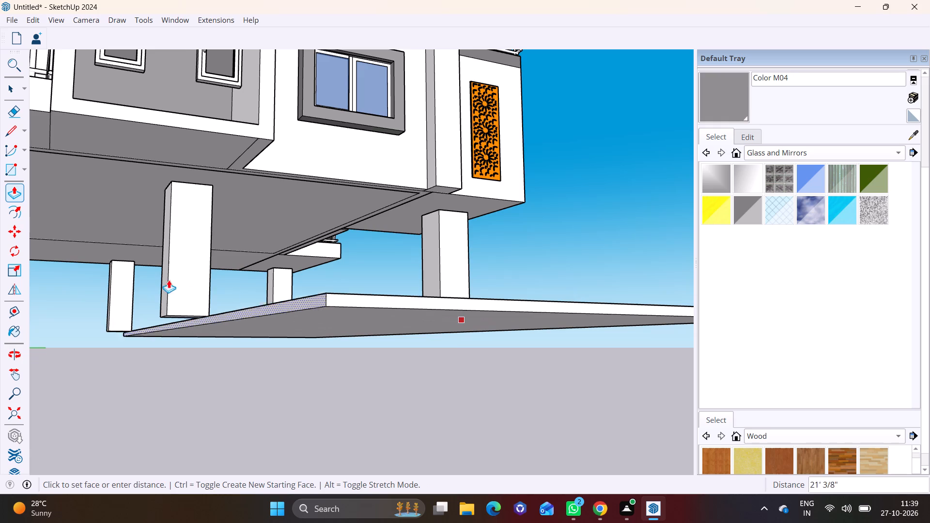
{"action": "scroll", "coordinate": [99, 270], "scroll_direction": "down", "scroll_amount": 12}
{"action": "middle_click_drag", "start_coordinate": [102, 275], "coordinate": [598, 323]}
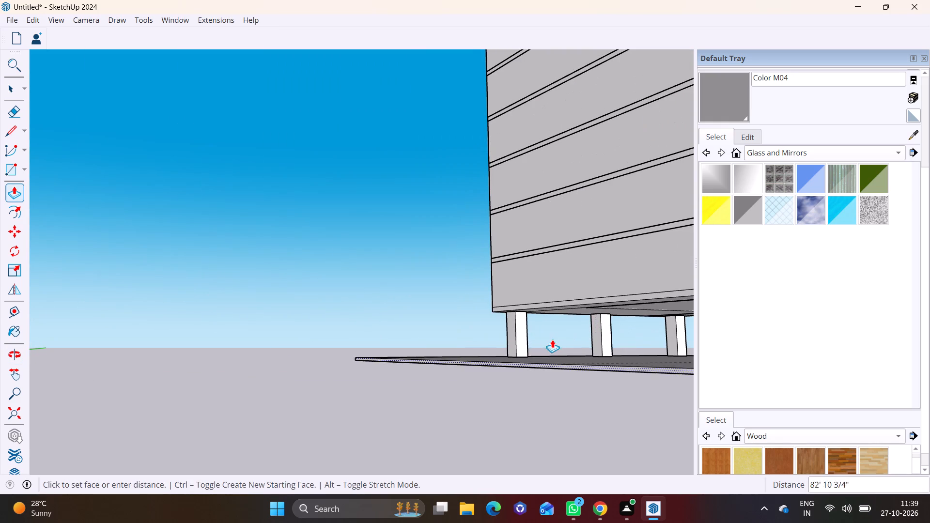
{"action": "left_click", "coordinate": [487, 353]}
Push/Pull the base slab's underside downward 1' 1 1/2" to thicken the slab.
{"action": "middle_click_drag", "start_coordinate": [526, 363], "coordinate": [467, 445]}
{"action": "scroll", "coordinate": [473, 433], "scroll_direction": "down", "scroll_amount": 2}
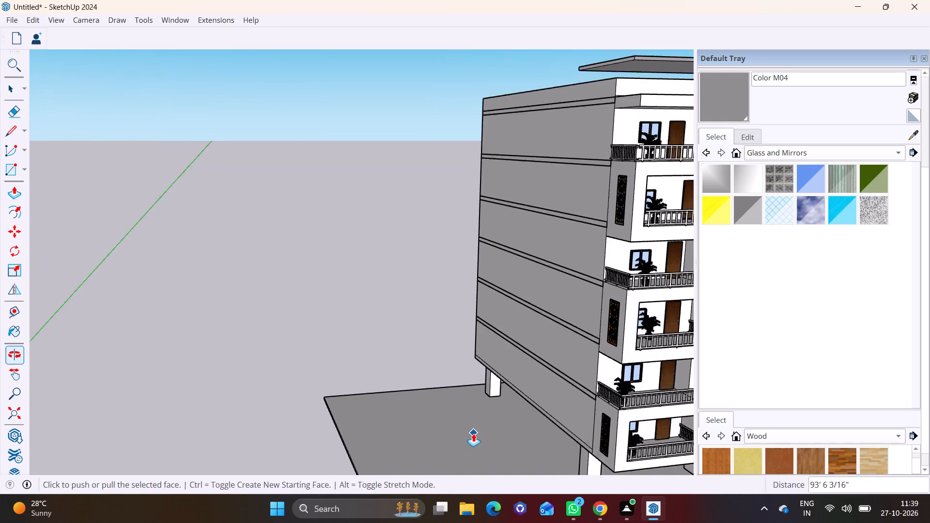
{"action": "scroll", "coordinate": [473, 433], "scroll_direction": "down", "scroll_amount": 7}
{"action": "middle_click_drag", "start_coordinate": [483, 433], "coordinate": [408, 289], "text": "shift"}
{"action": "middle_click_drag", "start_coordinate": [572, 294], "coordinate": [251, 327]}
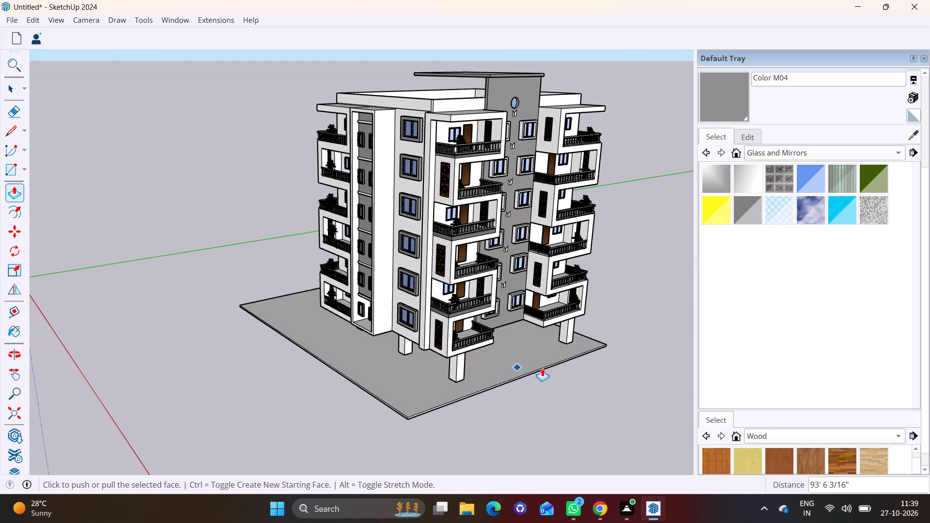
{"action": "scroll", "coordinate": [533, 364], "scroll_direction": "up", "scroll_amount": 7}
{"action": "middle_click_drag", "start_coordinate": [473, 407], "coordinate": [471, 231]}
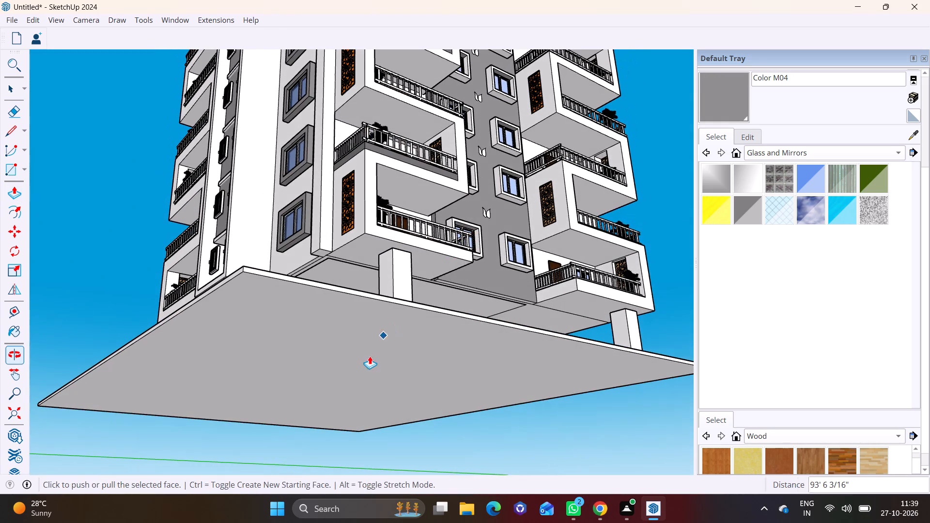
{"action": "key", "text": "space"}
{"action": "left_click", "coordinate": [363, 360]}
{"action": "left_click", "coordinate": [7, 187]}
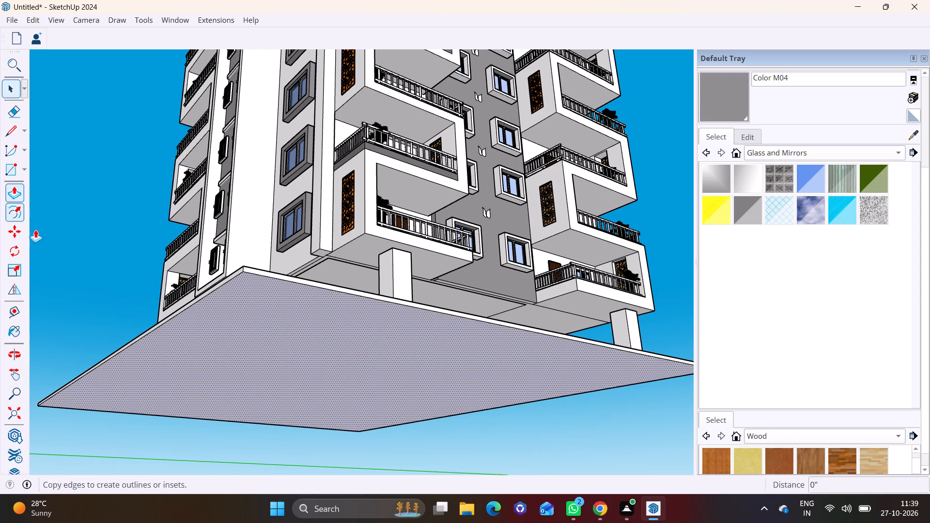
{"action": "left_click", "coordinate": [216, 321]}
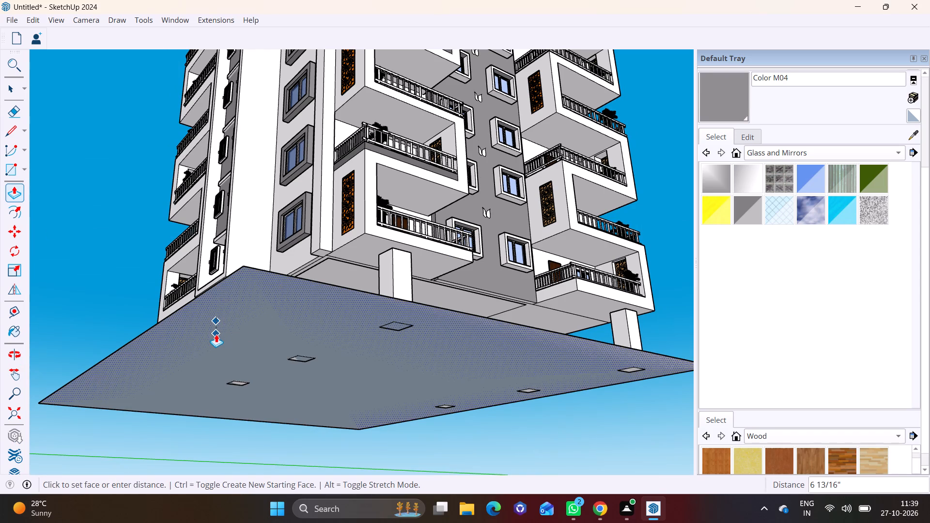
{"action": "key", "text": "ctrl+z"}
{"action": "left_click", "coordinate": [233, 329]}
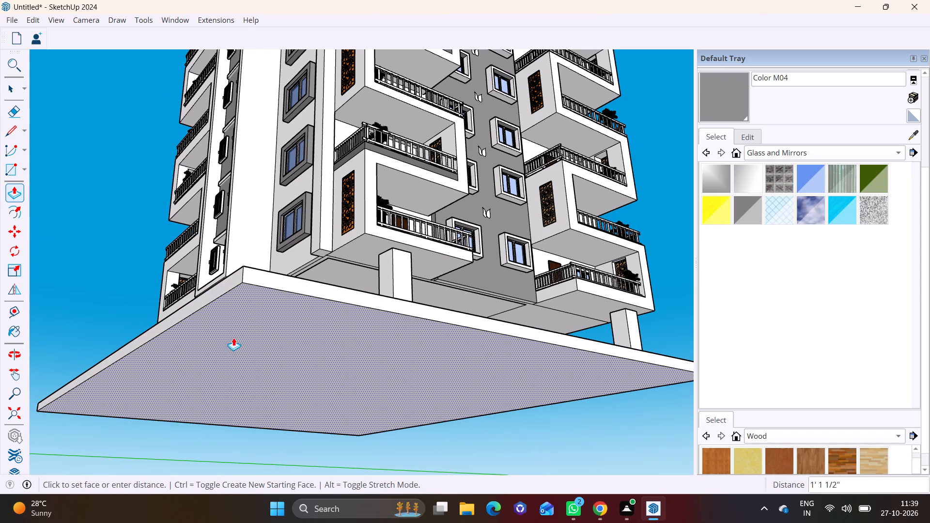
{"action": "left_click", "coordinate": [233, 338]}
{"action": "key", "text": "space"}
Examine the building, its columns and the base slab from several sides to check the slab's margins.
{"action": "middle_click_drag", "start_coordinate": [336, 280], "coordinate": [312, 411]}
{"action": "scroll", "coordinate": [320, 402], "scroll_direction": "down", "scroll_amount": 6}
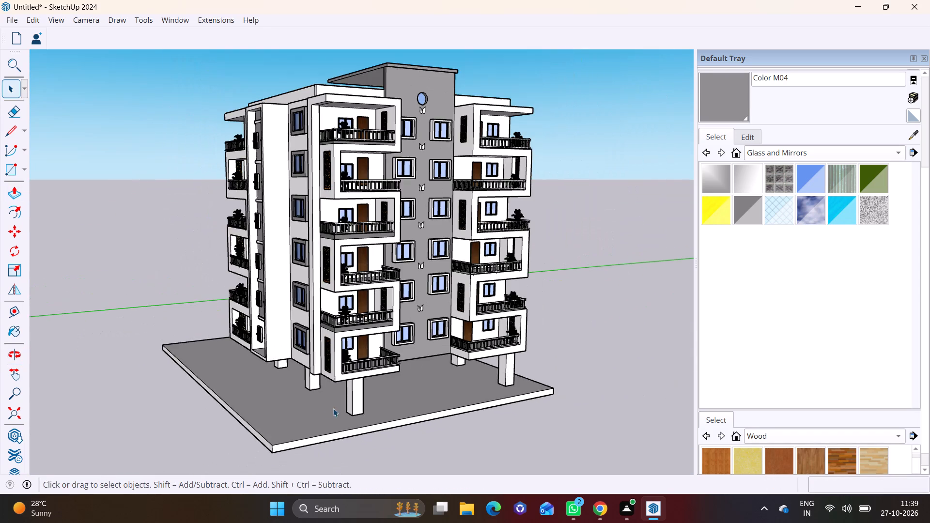
{"action": "middle_click_drag", "start_coordinate": [354, 410], "coordinate": [439, 398]}
{"action": "scroll", "coordinate": [406, 372], "scroll_direction": "up", "scroll_amount": 1}
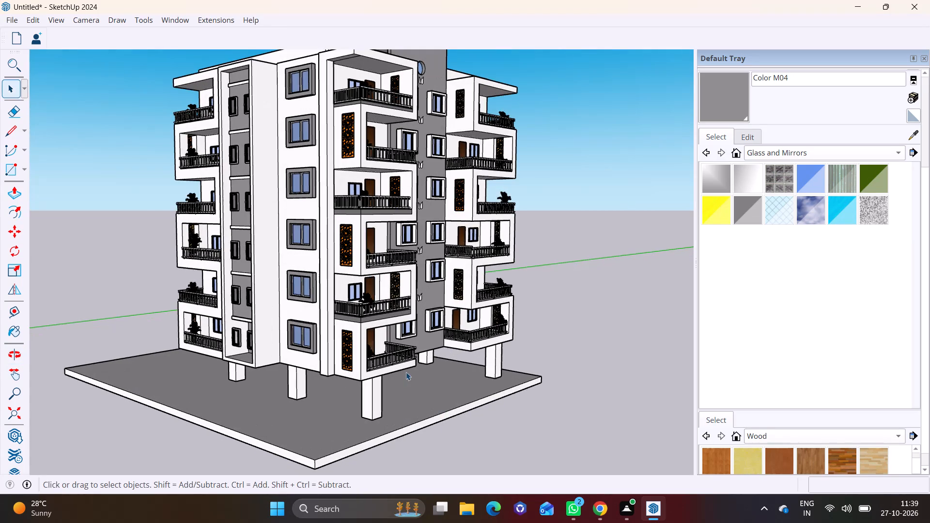
{"action": "middle_click_drag", "start_coordinate": [523, 379], "coordinate": [235, 390]}
{"action": "scroll", "coordinate": [451, 404], "scroll_direction": "down", "scroll_amount": 4}
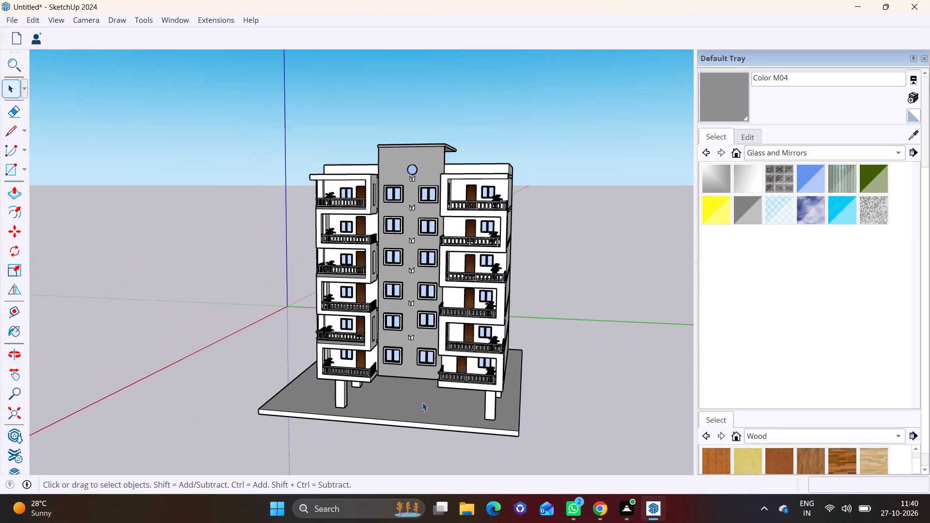
{"action": "middle_click_drag", "start_coordinate": [418, 402], "coordinate": [665, 376]}
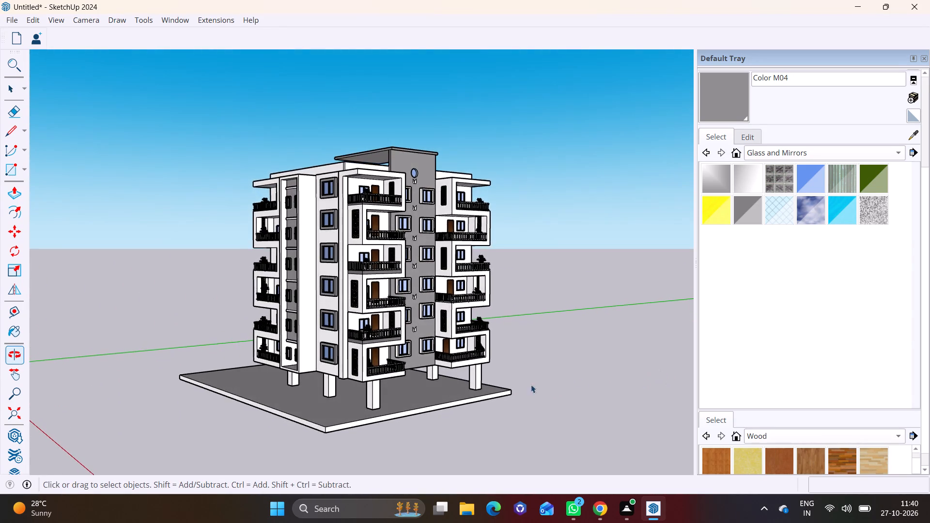
{"action": "scroll", "coordinate": [432, 392], "scroll_direction": "up", "scroll_amount": 4}
{"action": "middle_click_drag", "start_coordinate": [558, 382], "coordinate": [257, 415]}
{"action": "scroll", "coordinate": [484, 399], "scroll_direction": "down", "scroll_amount": 2}
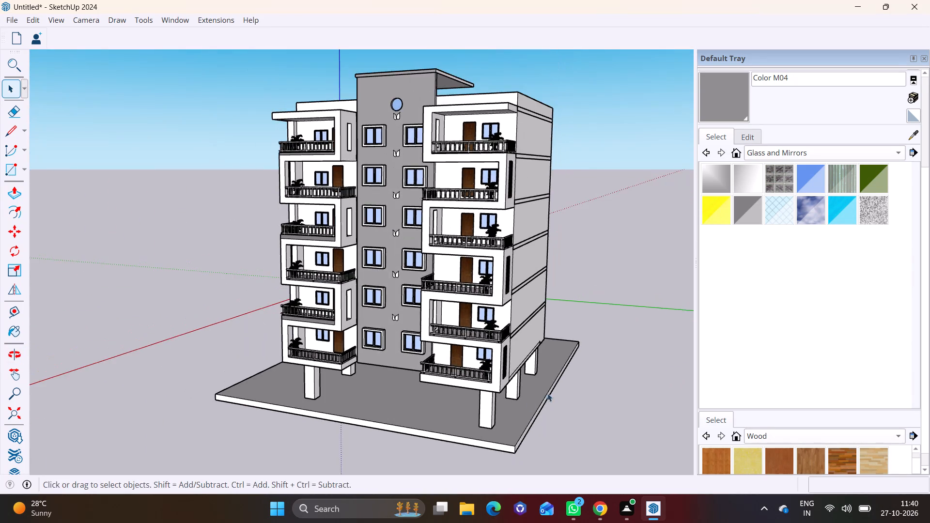
Push/Pull the base slab's side face closest to the columns along the blank wall outward 3' 8 1/4".
{"action": "middle_click_drag", "start_coordinate": [545, 392], "coordinate": [270, 325]}
{"action": "scroll", "coordinate": [255, 327], "scroll_direction": "up", "scroll_amount": 10}
{"action": "left_click", "coordinate": [246, 348]}
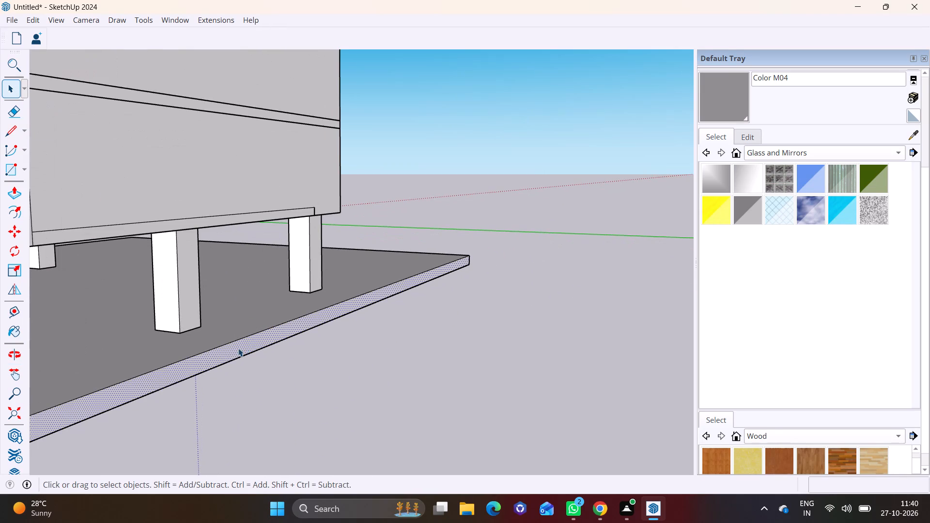
{"action": "left_click", "coordinate": [17, 196]}
{"action": "left_click", "coordinate": [186, 367]}
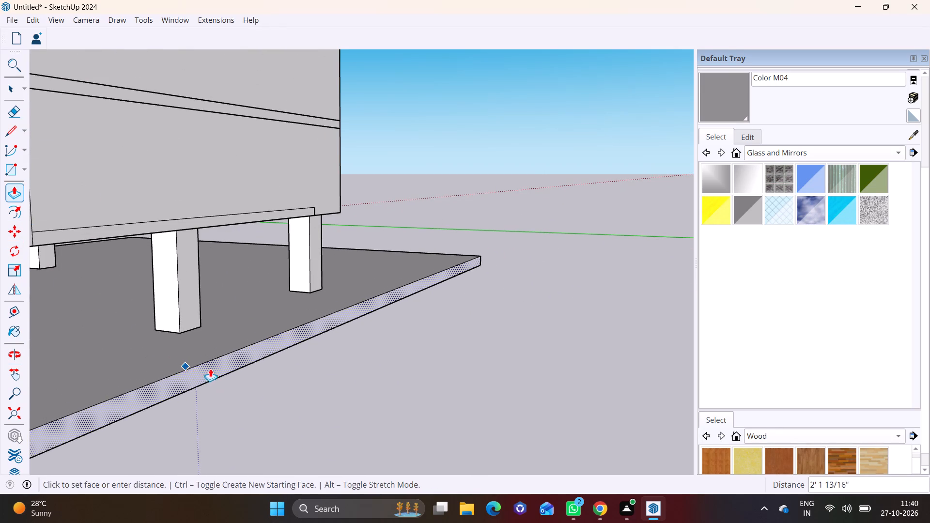
{"action": "left_click", "coordinate": [222, 372]}
Push/Pull the base slab's widely overhanging side face inward, bringing its edge closer to the columns along the adjacent blank wall.
{"action": "middle_click_drag", "start_coordinate": [430, 304], "coordinate": [17, 382]}
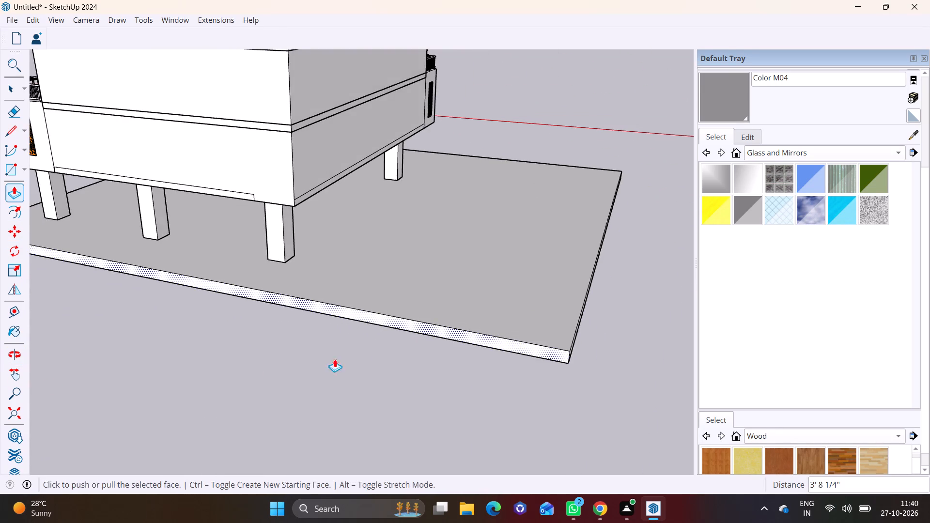
{"action": "scroll", "coordinate": [379, 355], "scroll_direction": "down", "scroll_amount": 5}
{"action": "middle_click_drag", "start_coordinate": [418, 356], "coordinate": [169, 379]}
{"action": "scroll", "coordinate": [276, 346], "scroll_direction": "up", "scroll_amount": 5}
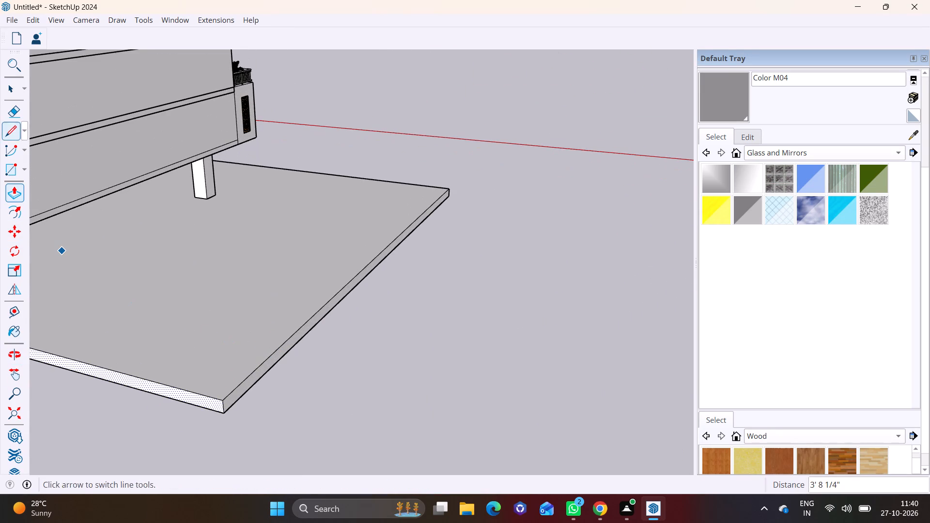
{"action": "left_click", "coordinate": [4, 82]}
{"action": "left_click", "coordinate": [255, 375]}
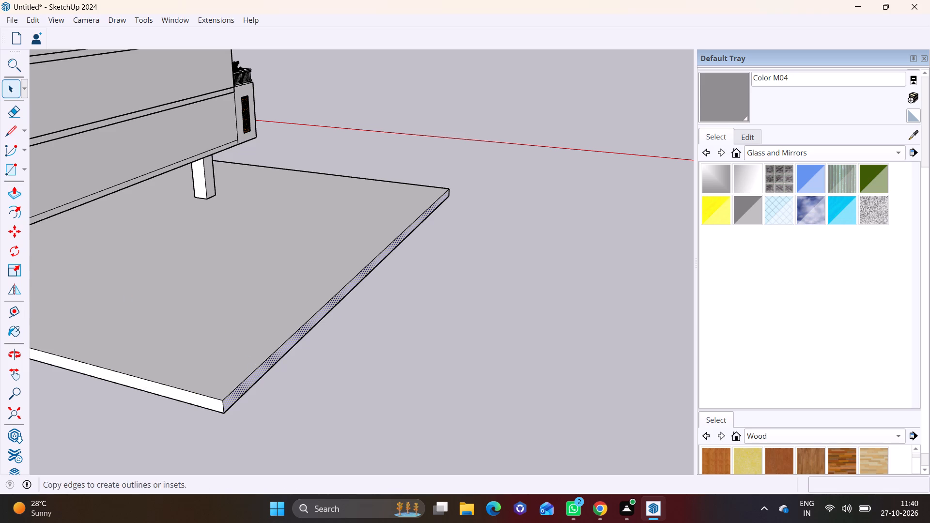
{"action": "left_click", "coordinate": [9, 193]}
{"action": "left_click_drag", "start_coordinate": [281, 354], "coordinate": [281, 347]}
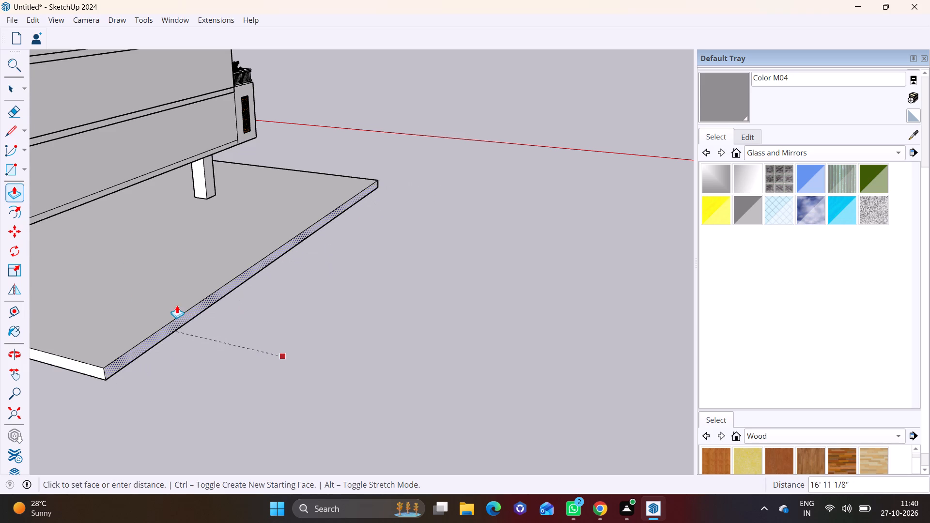
{"action": "left_click", "coordinate": [139, 286]}
{"action": "key", "text": "space"}
{"action": "left_click", "coordinate": [234, 347]}
Examine the base slab's corner and edges around the columns on the shortened side.
{"action": "scroll", "coordinate": [240, 343], "scroll_direction": "down", "scroll_amount": 6}
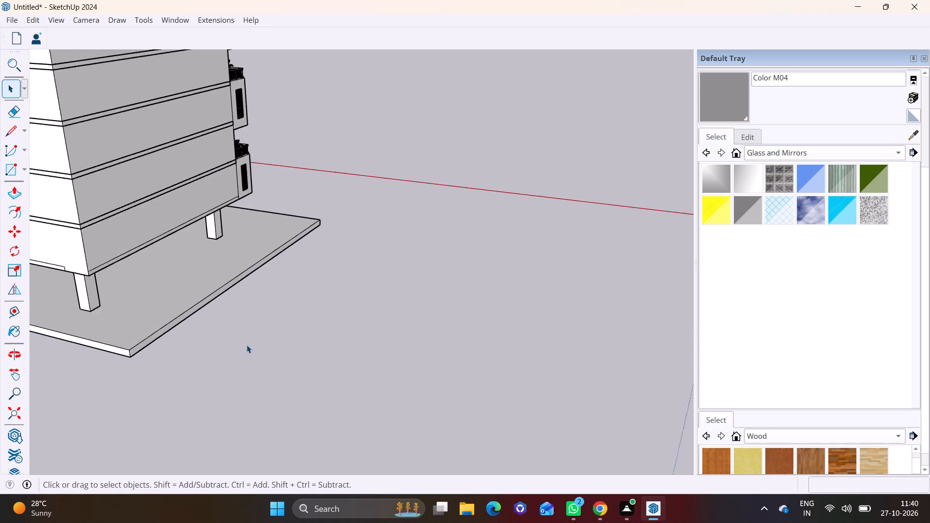
{"action": "scroll", "coordinate": [247, 345], "scroll_direction": "down", "scroll_amount": 2}
{"action": "middle_click_drag", "start_coordinate": [382, 321], "coordinate": [0, 335]}
{"action": "scroll", "coordinate": [0, 327], "scroll_direction": "down", "scroll_amount": 1}
{"action": "middle_click_drag", "start_coordinate": [482, 307], "coordinate": [377, 243]}
{"action": "scroll", "coordinate": [395, 192], "scroll_direction": "up", "scroll_amount": 6}
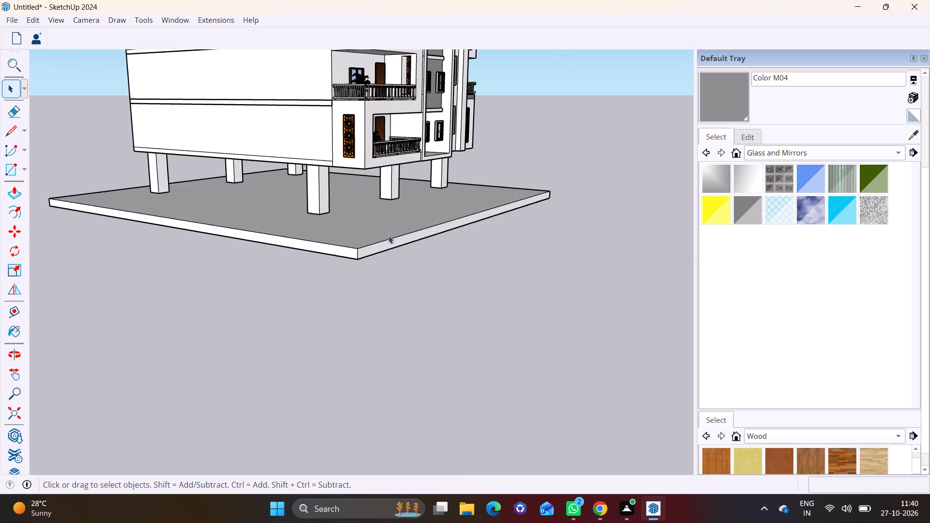
{"action": "scroll", "coordinate": [388, 235], "scroll_direction": "up", "scroll_amount": 5}
{"action": "middle_click_drag", "start_coordinate": [382, 246], "coordinate": [388, 381], "text": "shift"}
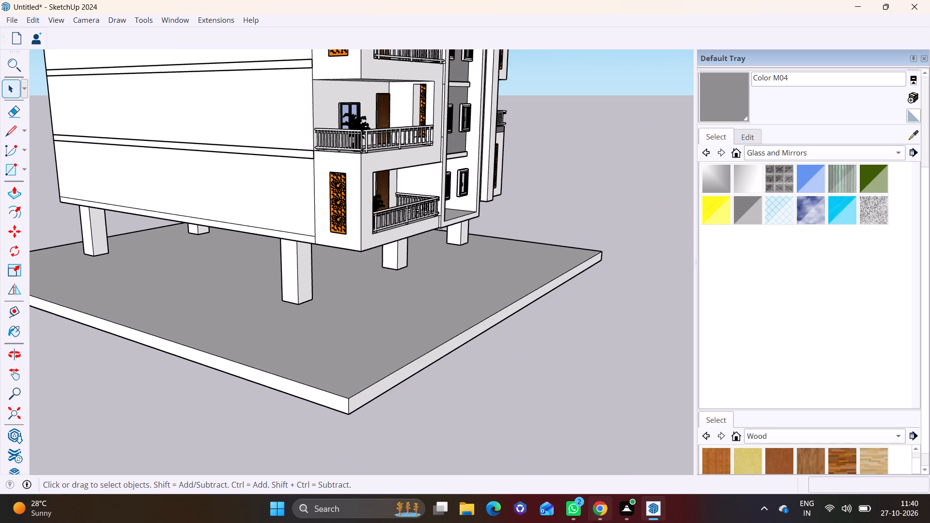
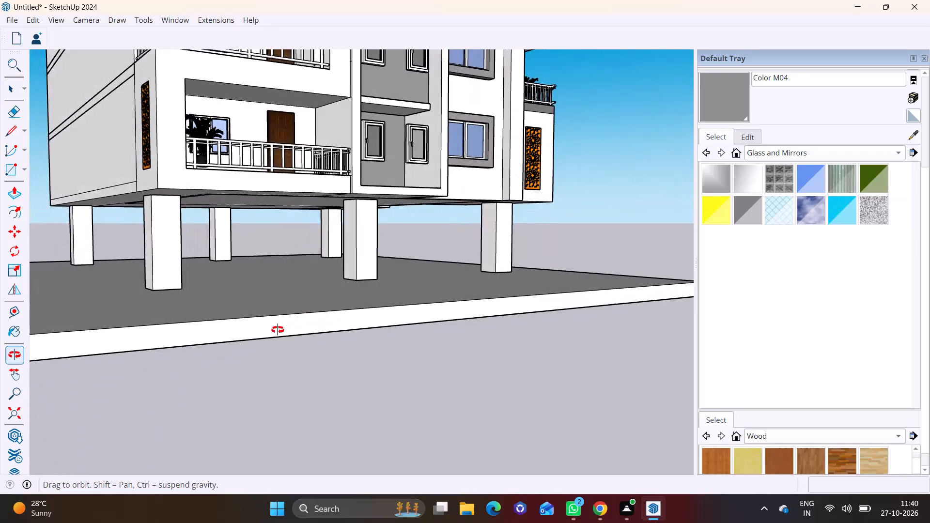
Push/Pull the lowest recessed wall behind the two small windows outward, flush with the grey walls of the floors above.
{"action": "middle_click_drag", "start_coordinate": [348, 308], "coordinate": [262, 365]}
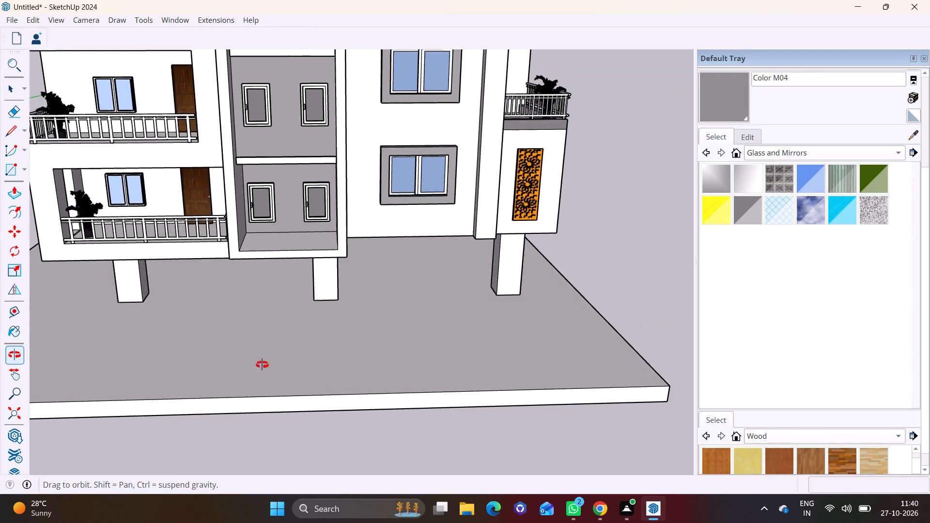
{"action": "middle_click_drag", "start_coordinate": [262, 365], "coordinate": [262, 364]}
{"action": "scroll", "coordinate": [296, 177], "scroll_direction": "up", "scroll_amount": 7}
{"action": "middle_click_drag", "start_coordinate": [290, 218], "coordinate": [269, 199]}
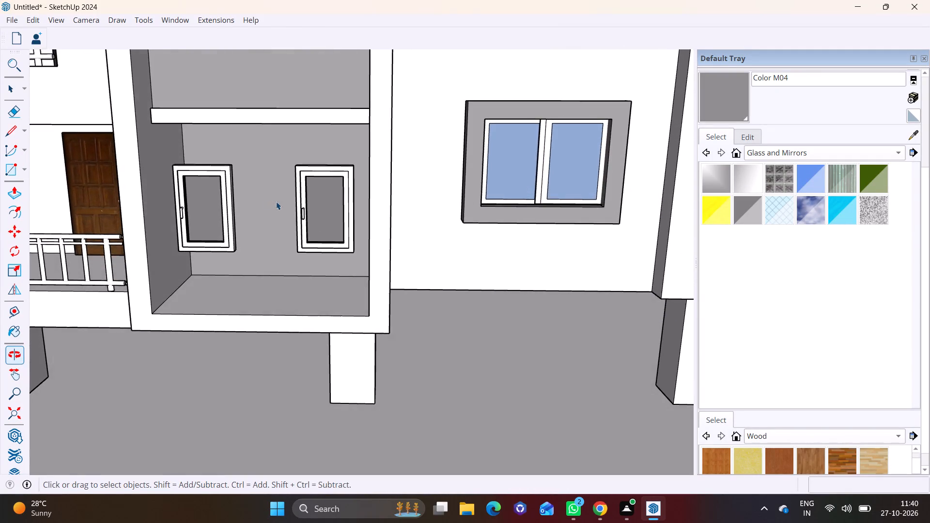
{"action": "scroll", "coordinate": [287, 201], "scroll_direction": "down", "scroll_amount": 8}
{"action": "middle_click_drag", "start_coordinate": [296, 204], "coordinate": [319, 335], "text": "shift"}
{"action": "middle_click_drag", "start_coordinate": [284, 205], "coordinate": [170, 300]}
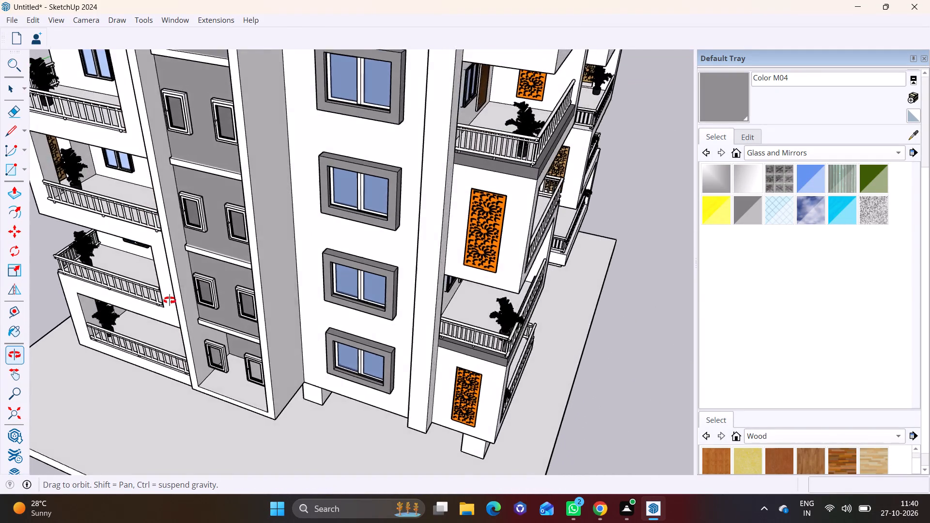
{"action": "middle_click_drag", "start_coordinate": [170, 300], "coordinate": [124, 232]}
{"action": "scroll", "coordinate": [194, 253], "scroll_direction": "up", "scroll_amount": 6}
{"action": "scroll", "coordinate": [217, 289], "scroll_direction": "up", "scroll_amount": 1}
{"action": "middle_click_drag", "start_coordinate": [217, 289], "coordinate": [301, 231]}
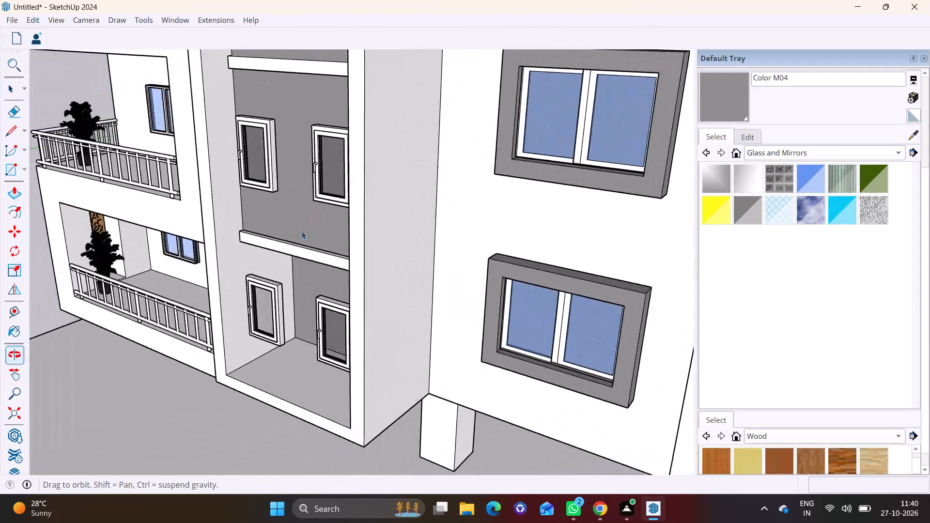
{"action": "middle_click_drag", "start_coordinate": [310, 253], "coordinate": [376, 236]}
{"action": "key", "text": "space"}
{"action": "left_click", "coordinate": [341, 278]}
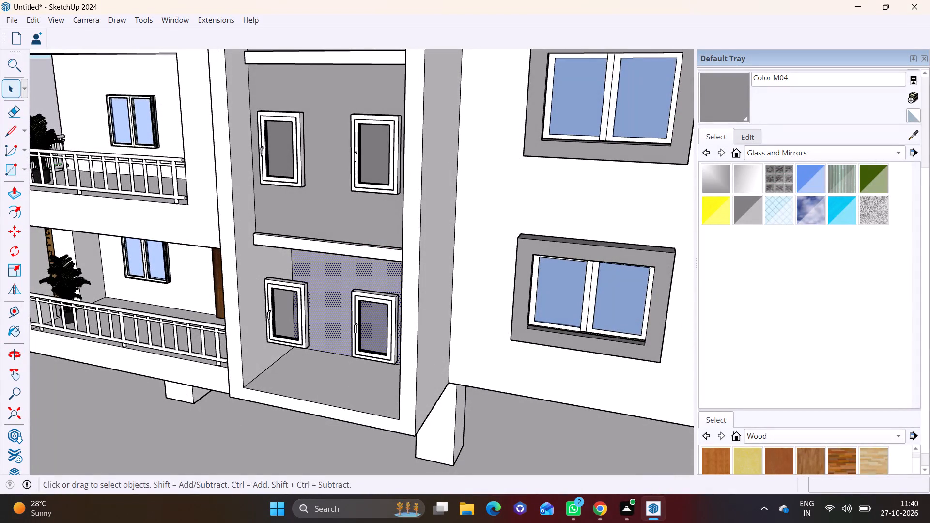
{"action": "left_click", "coordinate": [13, 196]}
{"action": "left_click", "coordinate": [336, 280]}
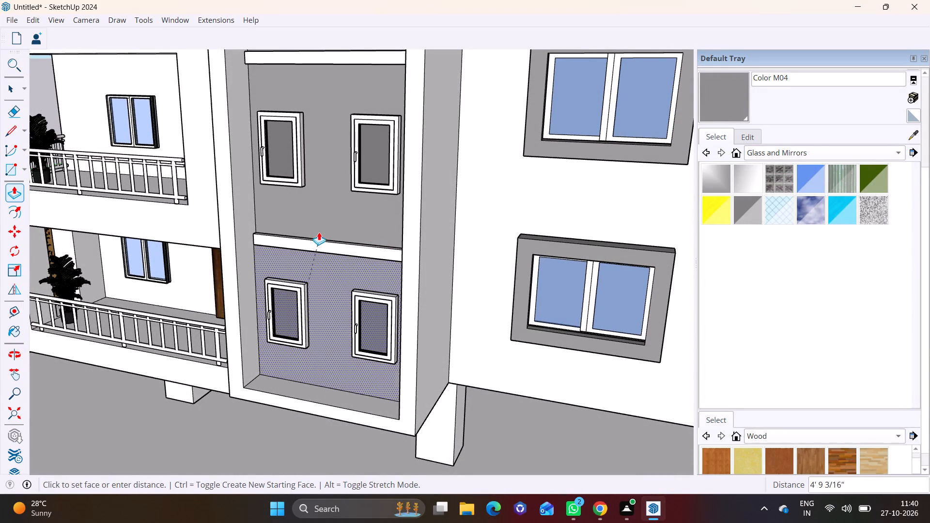
{"action": "left_click", "coordinate": [317, 221]}
{"action": "key", "text": "space"}
Examine the building's balcony side and the base slab's margins around the columns.
{"action": "left_click", "coordinate": [220, 421]}
{"action": "scroll", "coordinate": [229, 419], "scroll_direction": "down", "scroll_amount": 3}
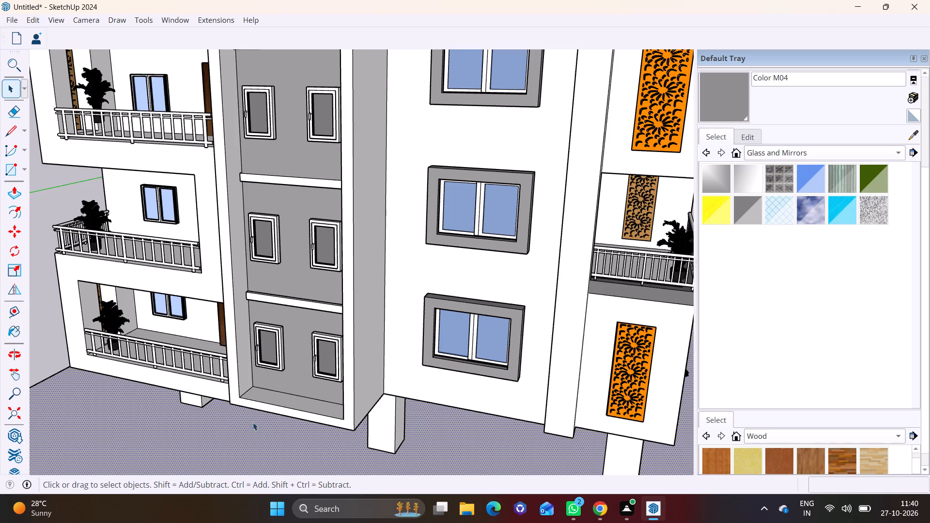
{"action": "scroll", "coordinate": [253, 422], "scroll_direction": "down", "scroll_amount": 8}
{"action": "middle_click_drag", "start_coordinate": [338, 422], "coordinate": [355, 347]}
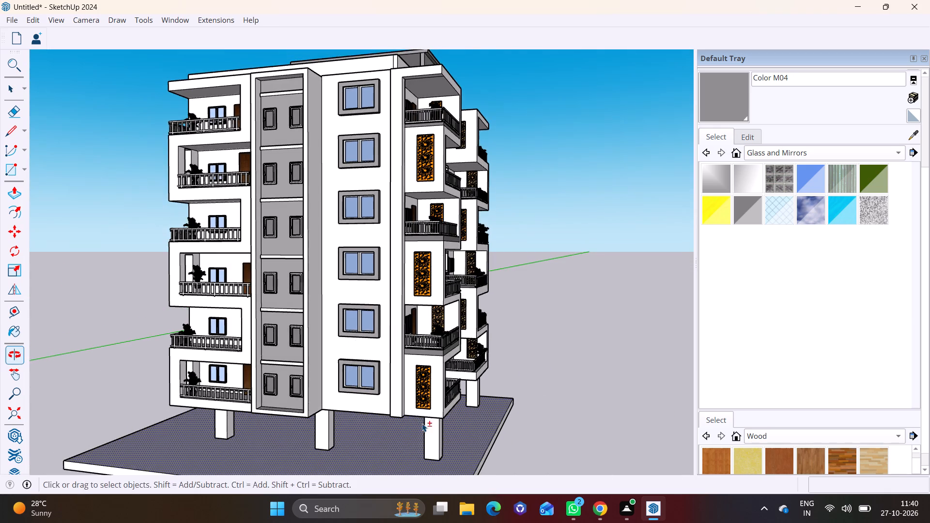
{"action": "middle_click_drag", "start_coordinate": [422, 423], "coordinate": [410, 308], "text": "shift"}
{"action": "scroll", "coordinate": [410, 308], "scroll_direction": "down", "scroll_amount": 1, "text": "shift"}
{"action": "scroll", "coordinate": [408, 358], "scroll_direction": "up", "scroll_amount": 2}
{"action": "left_click", "coordinate": [564, 440]}
{"action": "middle_click_drag", "start_coordinate": [391, 324], "coordinate": [388, 337]}
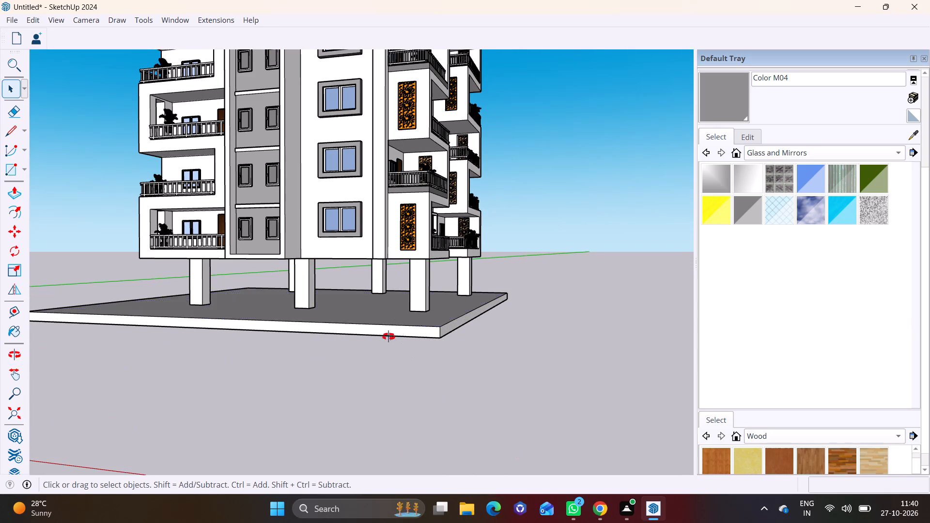
{"action": "middle_click_drag", "start_coordinate": [388, 337], "coordinate": [388, 413]}
{"action": "scroll", "coordinate": [318, 361], "scroll_direction": "up", "scroll_amount": 4}
{"action": "middle_click_drag", "start_coordinate": [372, 383], "coordinate": [496, 396], "text": "shift"}
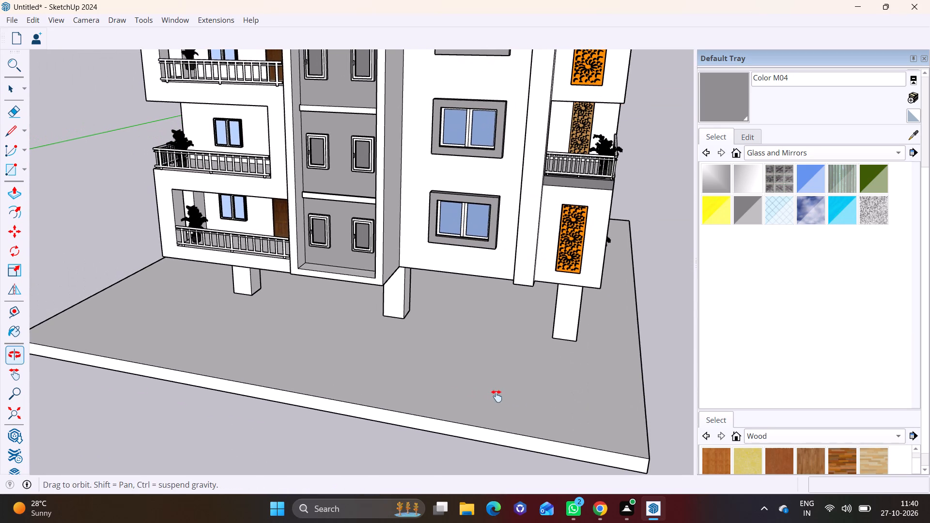
{"action": "middle_click_drag", "start_coordinate": [496, 396], "coordinate": [496, 397], "text": "shift"}
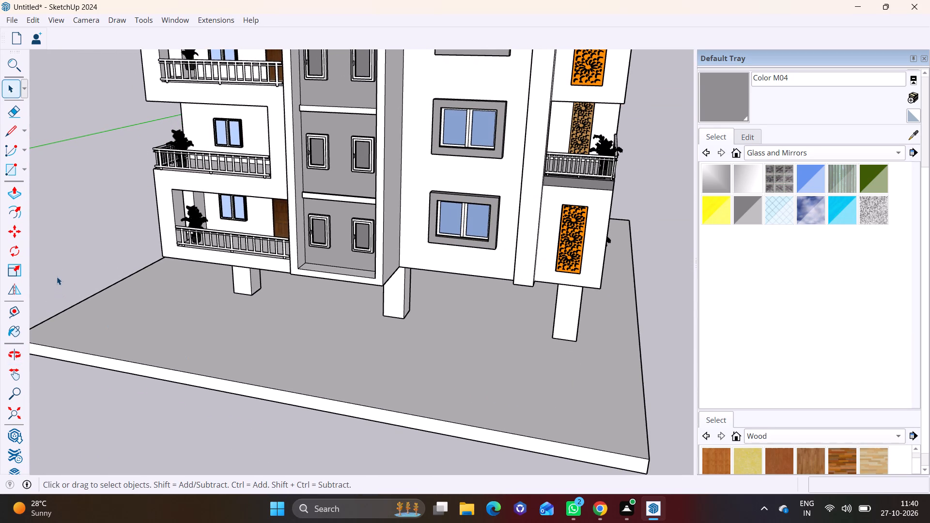
Draw a narrow rectangle about 9' 6" long on the slab's top, from its outer corner along the side edge.
{"action": "left_click", "coordinate": [23, 165]}
{"action": "left_click", "coordinate": [22, 182]}
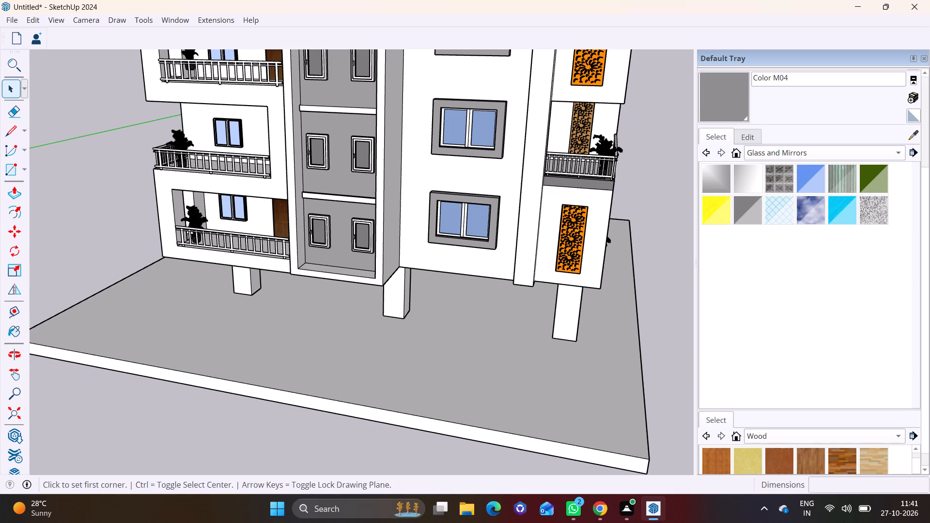
{"action": "middle_click_drag", "start_coordinate": [82, 315], "coordinate": [207, 322], "text": "shift"}
{"action": "scroll", "coordinate": [167, 337], "scroll_direction": "up", "scroll_amount": 9}
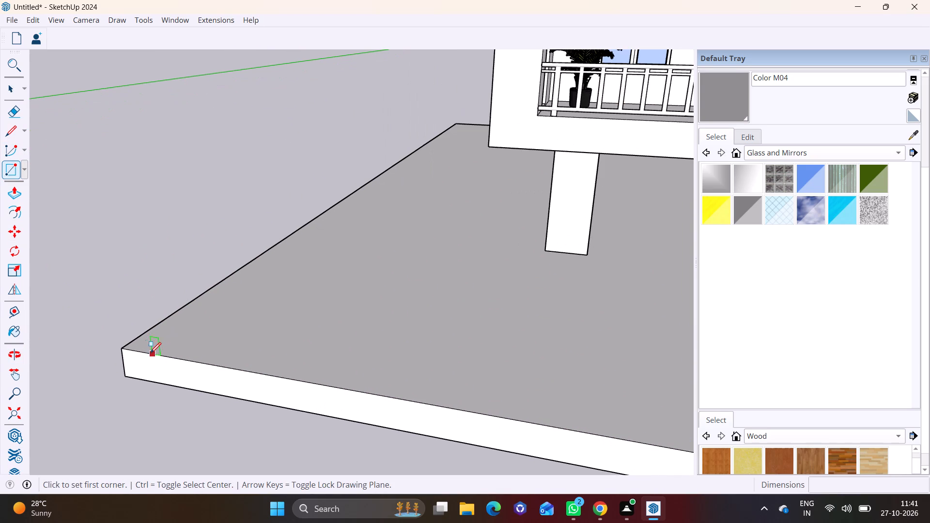
{"action": "left_click", "coordinate": [127, 343]}
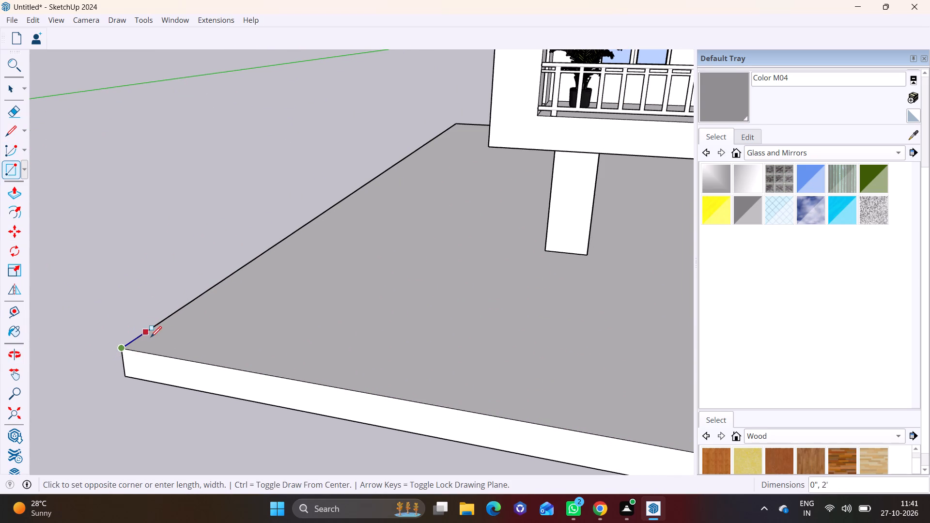
{"action": "left_click", "coordinate": [244, 289]}
Push/Pull the narrow corner rectangle upward about 4' 10" to start a boundary wall.
{"action": "key", "text": "space"}
{"action": "left_click", "coordinate": [202, 308]}
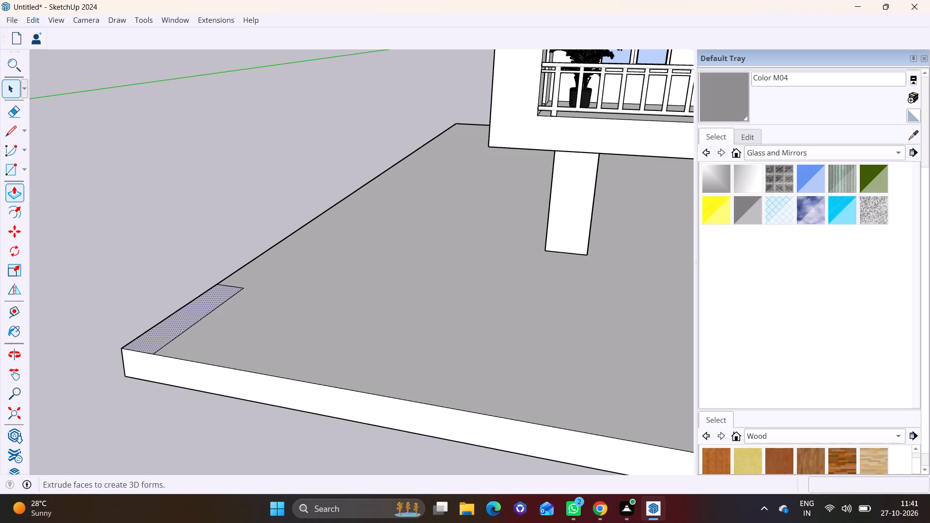
{"action": "left_click", "coordinate": [14, 190]}
{"action": "left_click", "coordinate": [185, 317]}
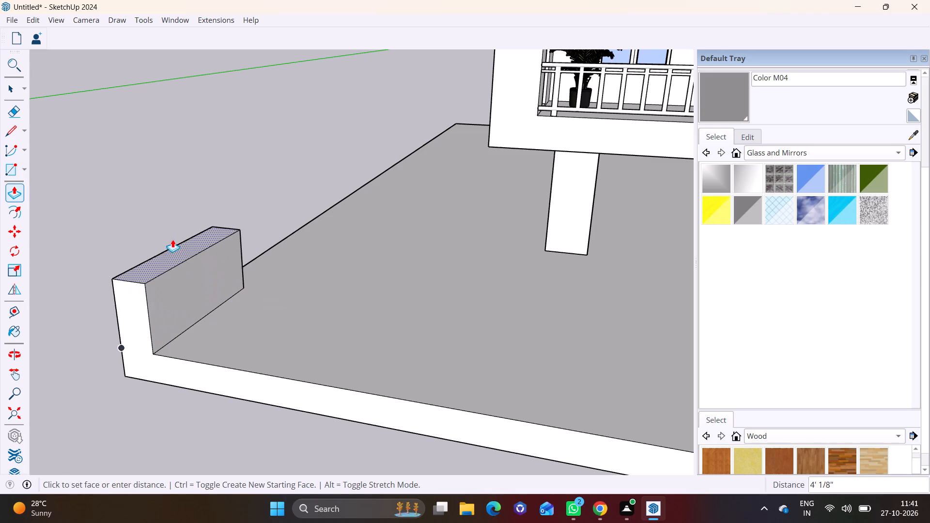
{"action": "left_click", "coordinate": [170, 233]}
Push/Pull the boundary wall's end face 77' 7 1/4" along the blank side to the slab's far corner.
{"action": "middle_click_drag", "start_coordinate": [193, 313], "coordinate": [671, 307]}
{"action": "scroll", "coordinate": [467, 308], "scroll_direction": "down", "scroll_amount": 2}
{"action": "middle_click_drag", "start_coordinate": [461, 329], "coordinate": [661, 320]}
{"action": "left_click", "coordinate": [9, 88]}
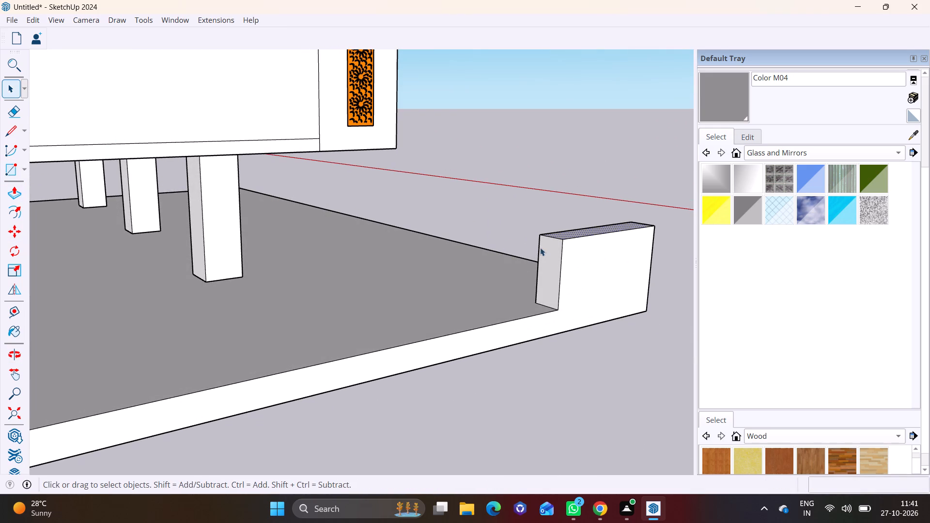
{"action": "left_click", "coordinate": [549, 269]}
{"action": "left_click", "coordinate": [18, 187]}
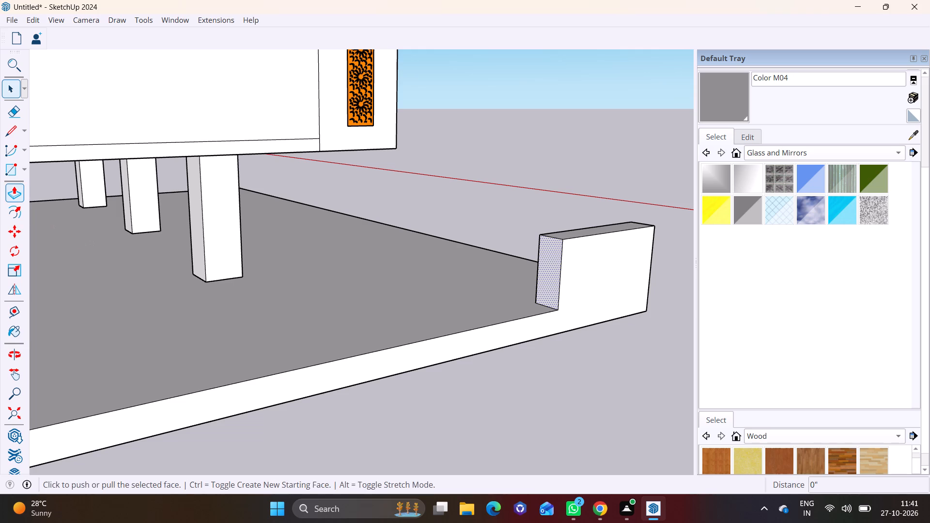
{"action": "left_click", "coordinate": [554, 286]}
{"action": "scroll", "coordinate": [343, 302], "scroll_direction": "down", "scroll_amount": 8}
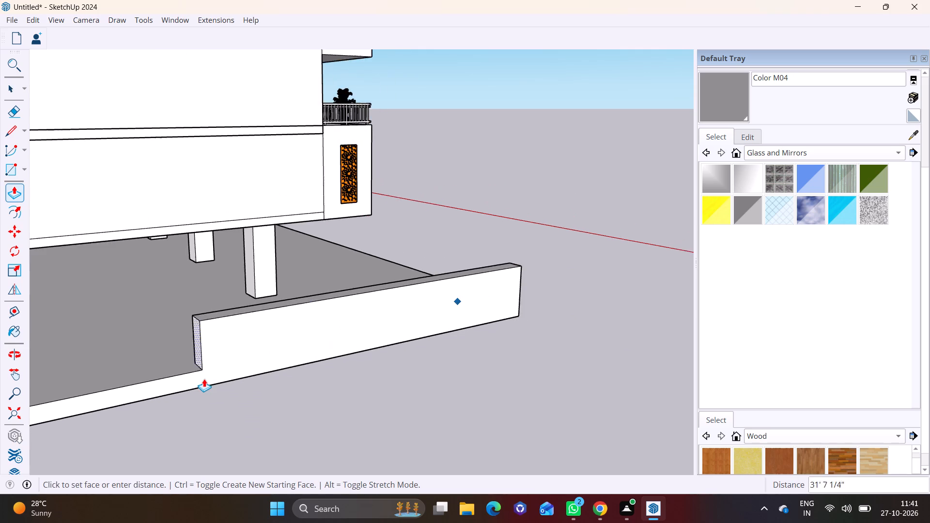
{"action": "scroll", "coordinate": [204, 379], "scroll_direction": "down", "scroll_amount": 2}
{"action": "middle_click_drag", "start_coordinate": [201, 378], "coordinate": [640, 285]}
{"action": "left_click", "coordinate": [320, 359]}
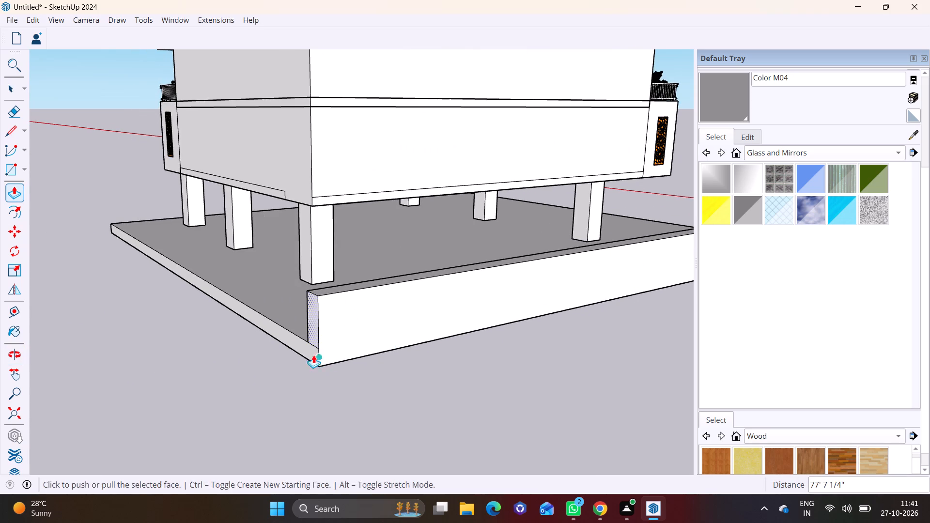
Draw a full-height vertical line on the boundary wall's inner face near the far corner, marking a narrow end strip.
{"action": "middle_click_drag", "start_coordinate": [287, 341], "coordinate": [593, 387]}
{"action": "scroll", "coordinate": [287, 341], "scroll_direction": "down", "scroll_amount": 1}
{"action": "middle_click_drag", "start_coordinate": [487, 333], "coordinate": [274, 319], "text": "shift"}
{"action": "middle_click_drag", "start_coordinate": [377, 317], "coordinate": [532, 323]}
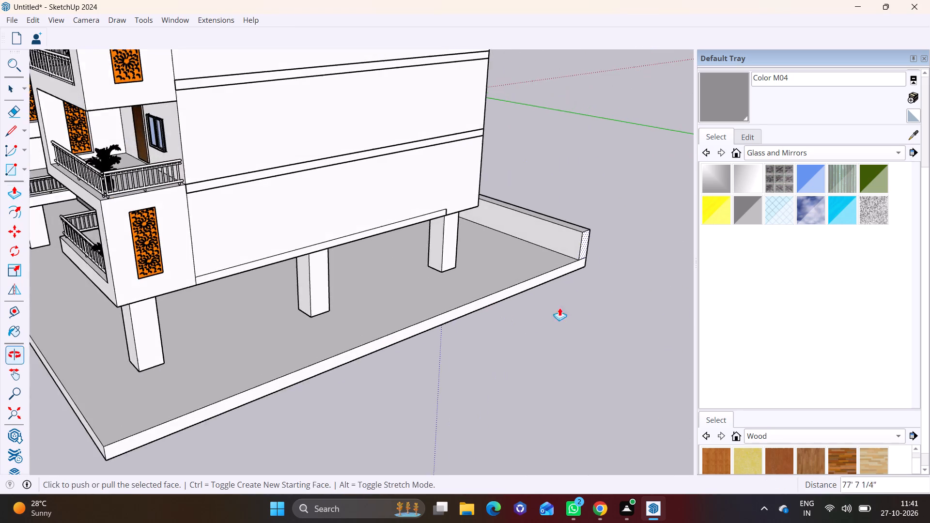
{"action": "scroll", "coordinate": [588, 252], "scroll_direction": "up", "scroll_amount": 11}
{"action": "left_click", "coordinate": [8, 136]}
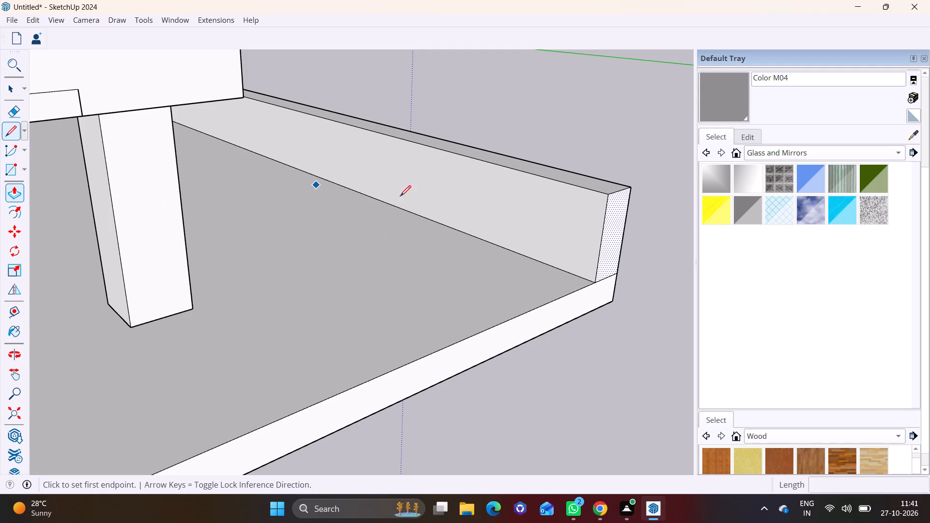
{"action": "left_click", "coordinate": [576, 276]}
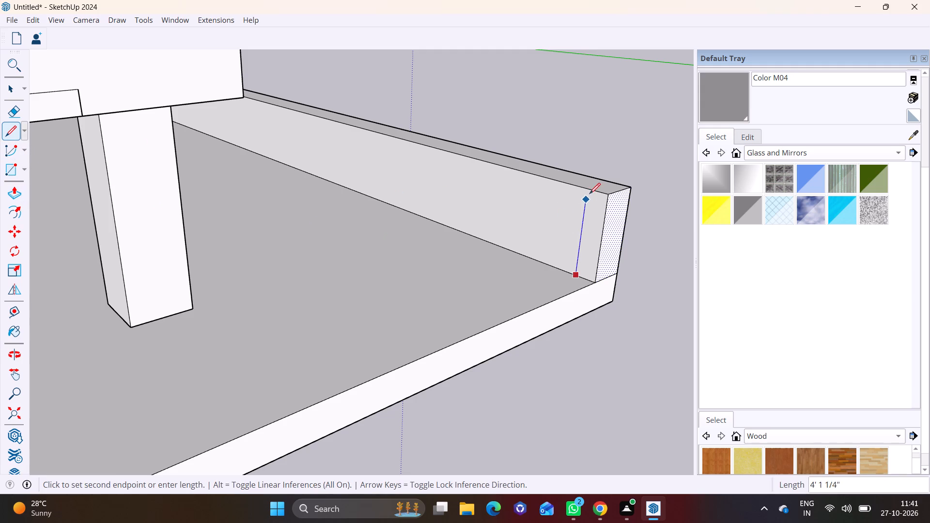
{"action": "left_click", "coordinate": [591, 190]}
Push/Pull the marked end strip about 77' 2 3/8" along the adjacent blank side to the slab's next corner.
{"action": "key", "text": "space"}
{"action": "left_click", "coordinate": [596, 218]}
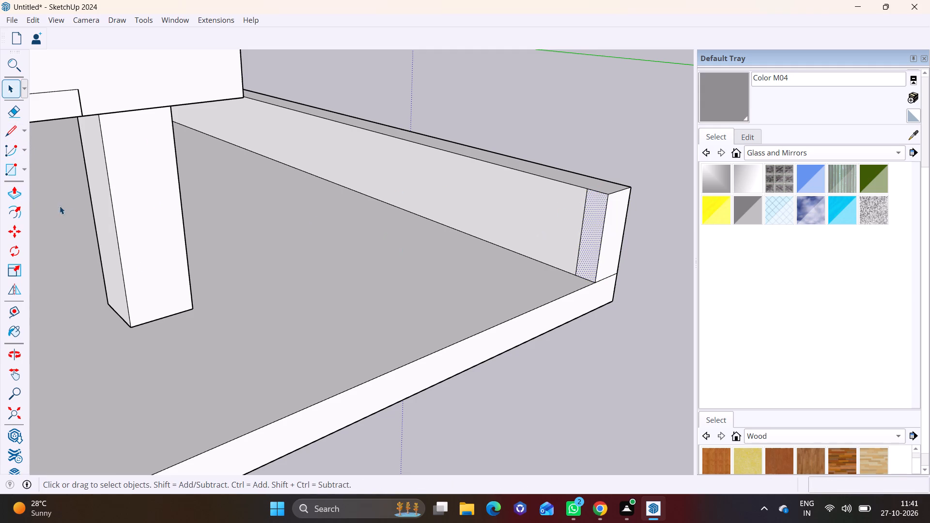
{"action": "left_click", "coordinate": [13, 191]}
{"action": "left_click", "coordinate": [584, 251]}
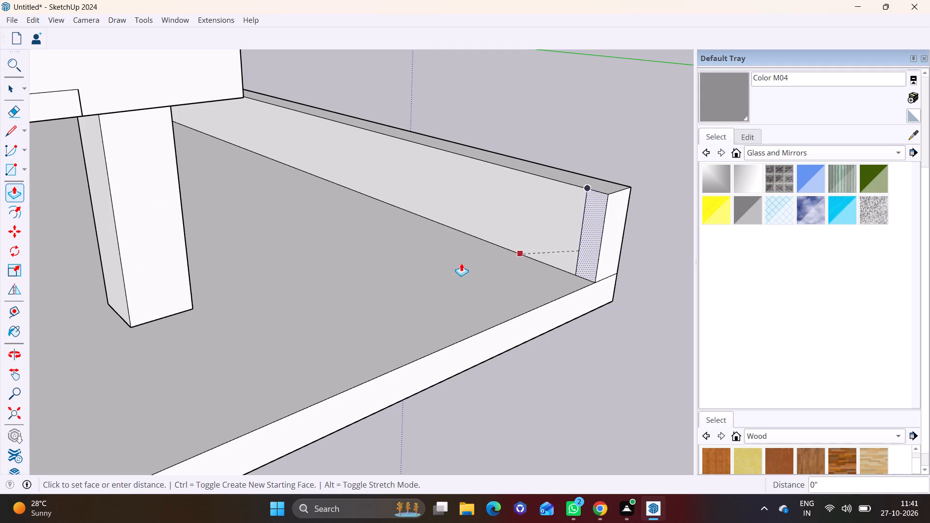
{"action": "scroll", "coordinate": [280, 303], "scroll_direction": "down", "scroll_amount": 10}
{"action": "middle_click_drag", "start_coordinate": [210, 376], "coordinate": [542, 285], "text": "shift"}
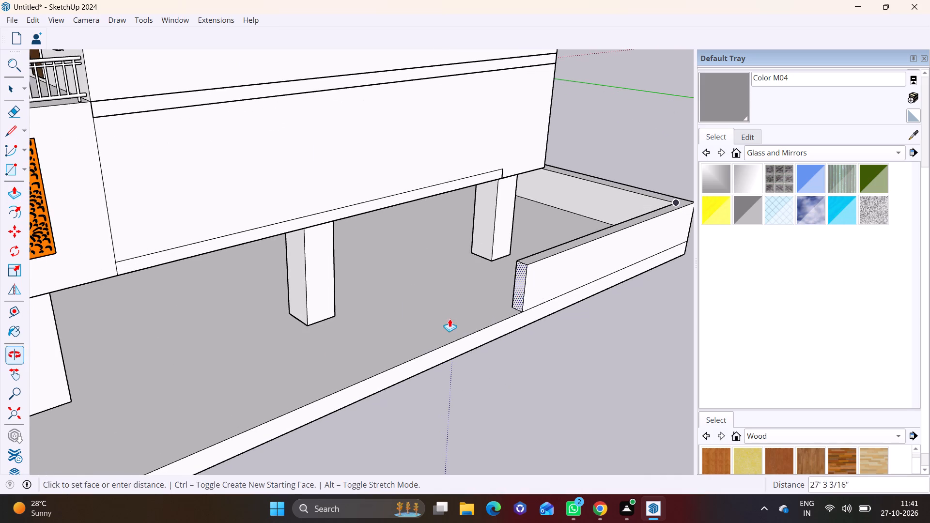
{"action": "middle_click_drag", "start_coordinate": [241, 369], "coordinate": [445, 253], "text": "shift"}
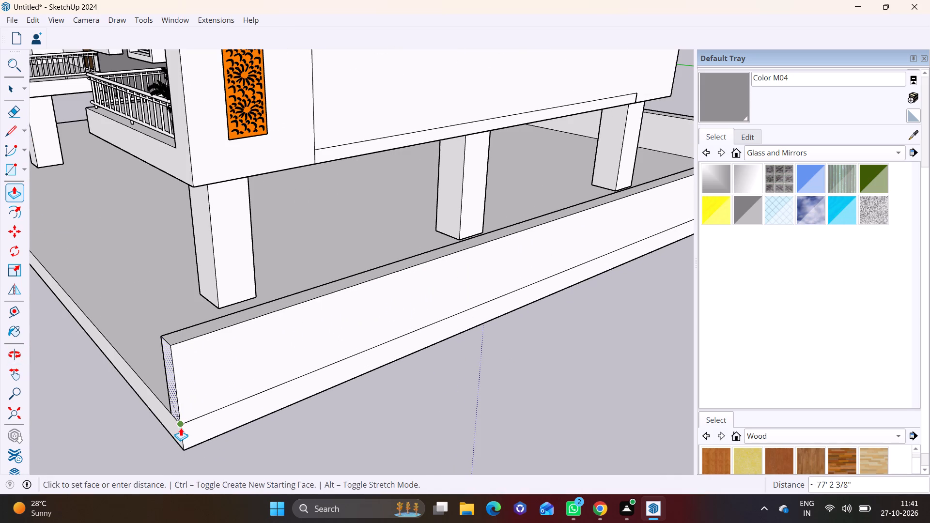
{"action": "left_click", "coordinate": [181, 428]}
Draw a vertical line 4' 10 5/16" long on the second boundary wall's inner face near its free end, marking another strip.
{"action": "scroll", "coordinate": [212, 405], "scroll_direction": "down", "scroll_amount": 2}
{"action": "middle_click_drag", "start_coordinate": [257, 408], "coordinate": [334, 430]}
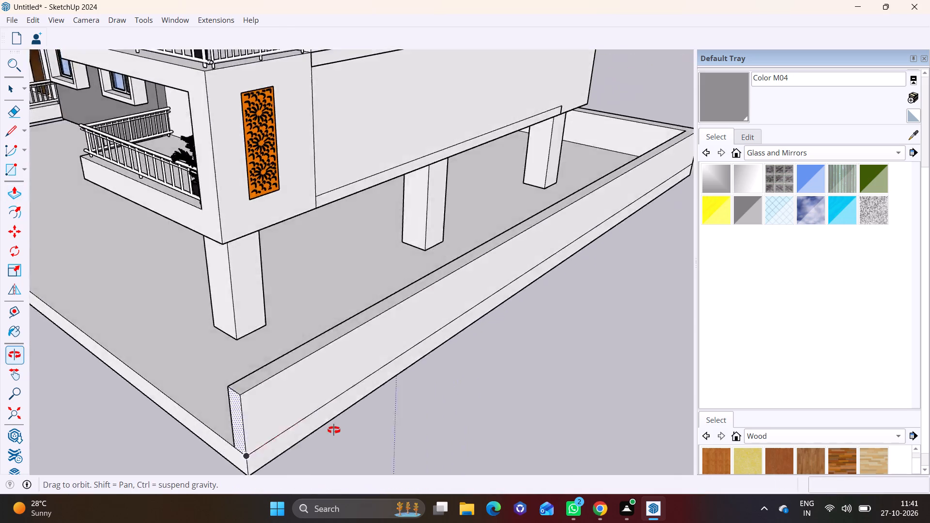
{"action": "middle_click_drag", "start_coordinate": [334, 430], "coordinate": [545, 397]}
{"action": "scroll", "coordinate": [531, 394], "scroll_direction": "down", "scroll_amount": 3}
{"action": "middle_click_drag", "start_coordinate": [531, 394], "coordinate": [471, 329], "text": "shift"}
{"action": "middle_click_drag", "start_coordinate": [478, 332], "coordinate": [489, 338]}
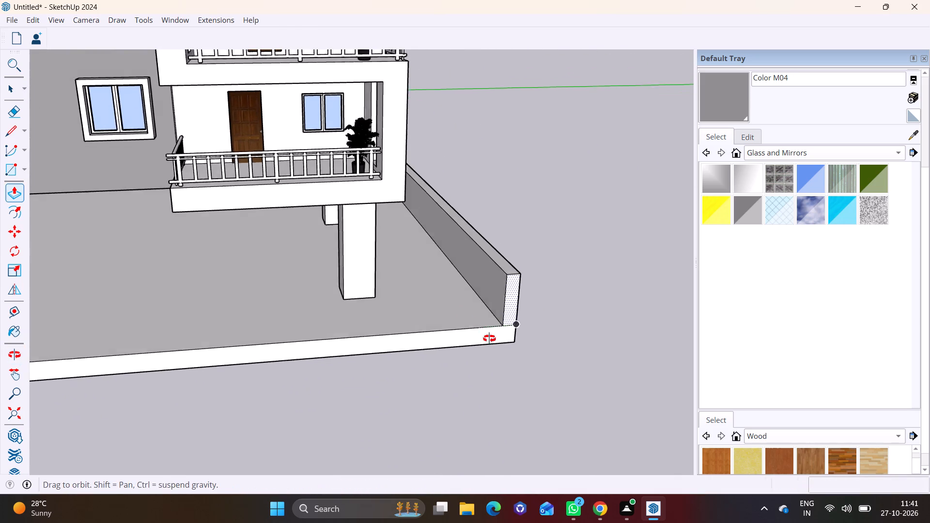
{"action": "middle_click_drag", "start_coordinate": [489, 338], "coordinate": [557, 350]}
{"action": "scroll", "coordinate": [527, 285], "scroll_direction": "up", "scroll_amount": 10}
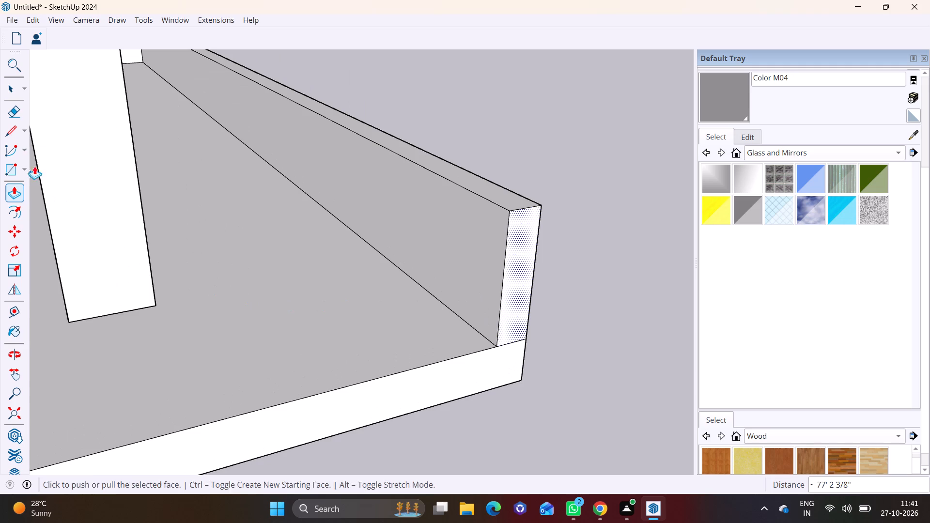
{"action": "left_click", "coordinate": [8, 128]}
{"action": "middle_click_drag", "start_coordinate": [432, 268], "coordinate": [545, 274]}
{"action": "scroll", "coordinate": [531, 276], "scroll_direction": "up", "scroll_amount": 7}
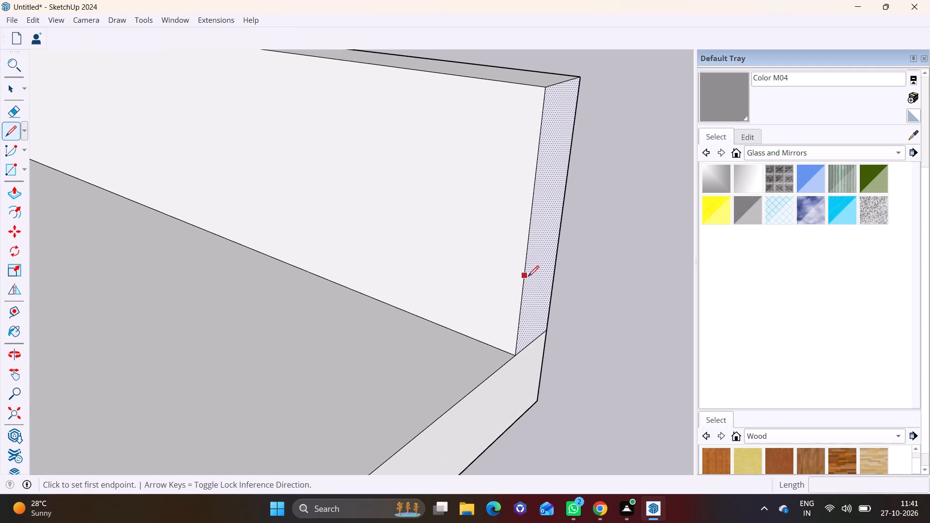
{"action": "left_click", "coordinate": [476, 337]}
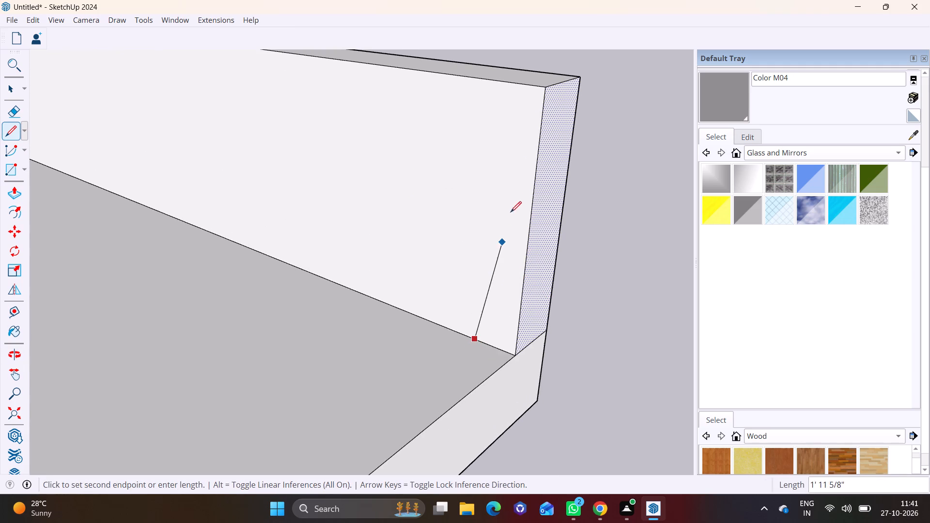
{"action": "left_click", "coordinate": [495, 80]}
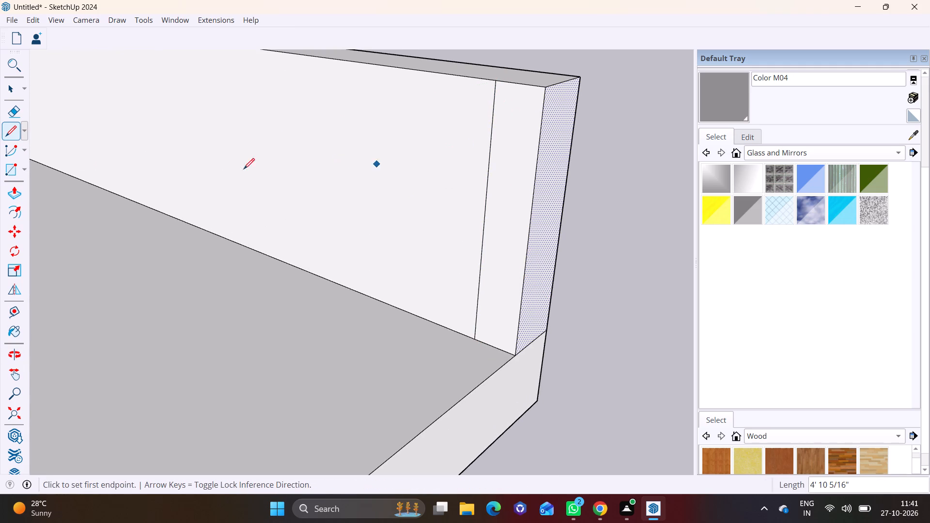
Push/Pull the marked end strip a short distance along the slab's open front side to form a short return wall.
{"action": "left_click", "coordinate": [17, 190]}
{"action": "left_click", "coordinate": [497, 215]}
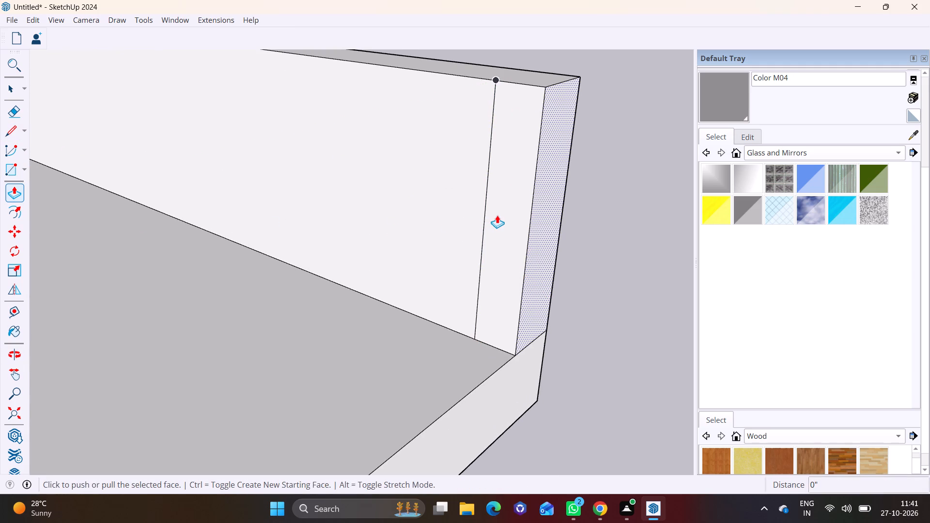
{"action": "key", "text": "space"}
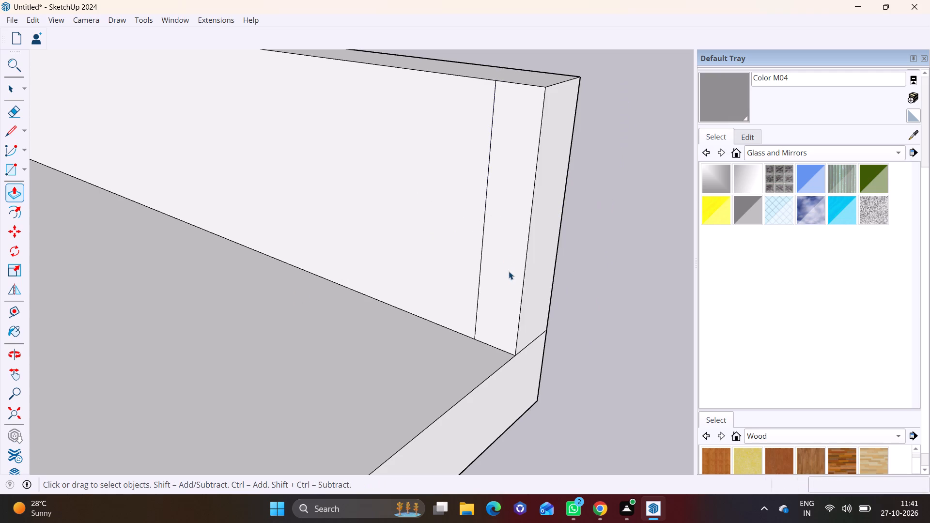
{"action": "left_click", "coordinate": [502, 280]}
{"action": "left_click", "coordinate": [16, 200]}
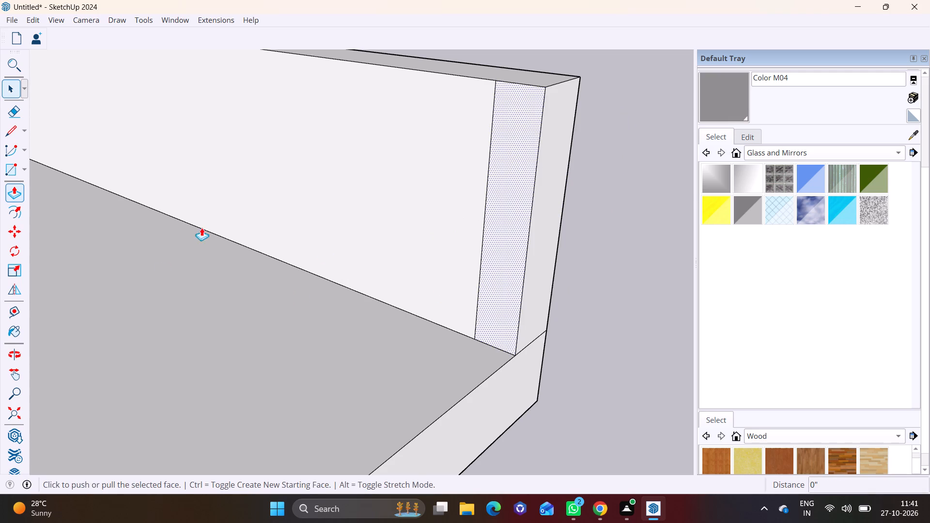
{"action": "left_click", "coordinate": [517, 241]}
{"action": "scroll", "coordinate": [434, 280], "scroll_direction": "down", "scroll_amount": 6}
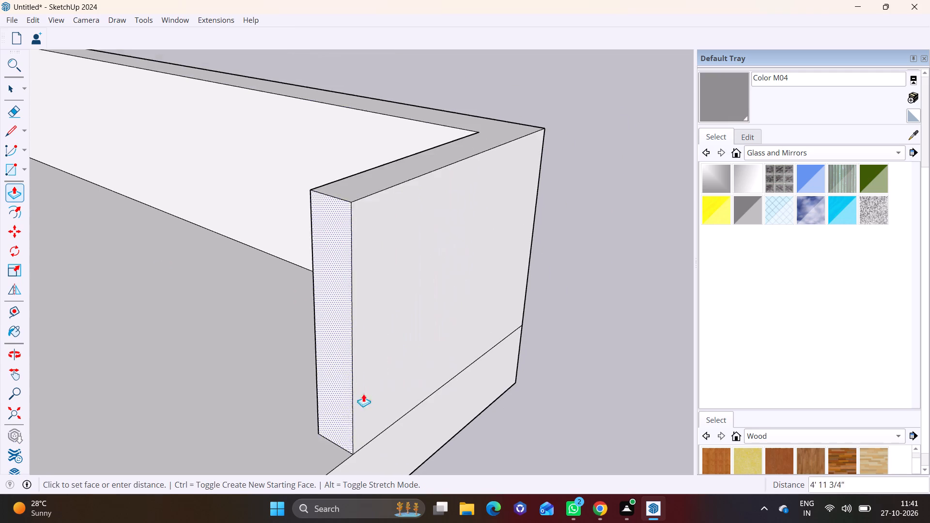
{"action": "scroll", "coordinate": [363, 394], "scroll_direction": "down", "scroll_amount": 13}
{"action": "middle_click_drag", "start_coordinate": [268, 427], "coordinate": [480, 314], "text": "shift"}
{"action": "left_click", "coordinate": [508, 295]}
{"action": "key", "text": "space"}
{"action": "left_click", "coordinate": [551, 389]}
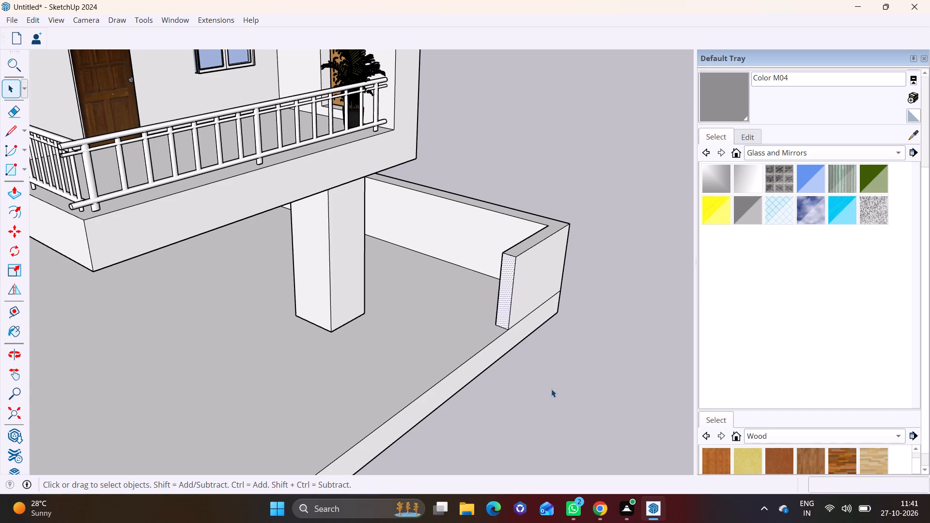
Draw a narrow rectangle on the slab's top at the open front corner, running along the front edge.
{"action": "middle_click_drag", "start_coordinate": [484, 364], "coordinate": [484, 265]}
{"action": "scroll", "coordinate": [386, 263], "scroll_direction": "up", "scroll_amount": 1}
{"action": "middle_click_drag", "start_coordinate": [387, 271], "coordinate": [347, 301]}
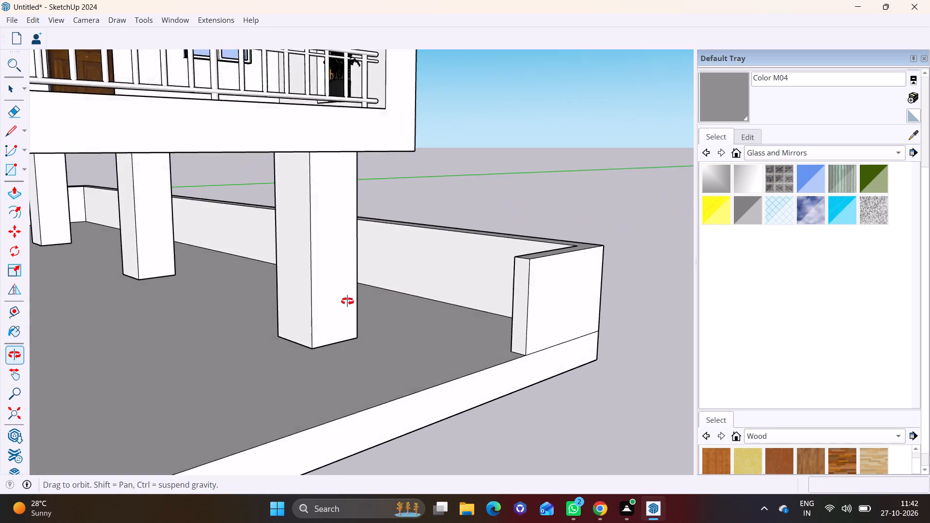
{"action": "middle_click_drag", "start_coordinate": [347, 301], "coordinate": [273, 342]}
{"action": "scroll", "coordinate": [302, 342], "scroll_direction": "up", "scroll_amount": 2}
{"action": "scroll", "coordinate": [325, 350], "scroll_direction": "down", "scroll_amount": 14}
{"action": "middle_click_drag", "start_coordinate": [348, 369], "coordinate": [455, 305]}
{"action": "scroll", "coordinate": [314, 342], "scroll_direction": "down", "scroll_amount": 3}
{"action": "middle_click_drag", "start_coordinate": [337, 338], "coordinate": [615, 252]}
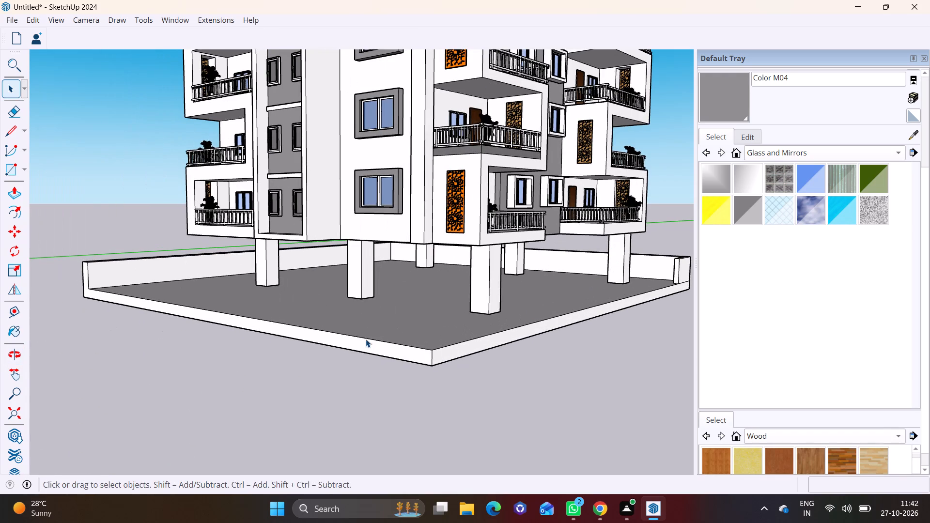
{"action": "middle_click_drag", "start_coordinate": [353, 336], "coordinate": [178, 363], "text": "shift"}
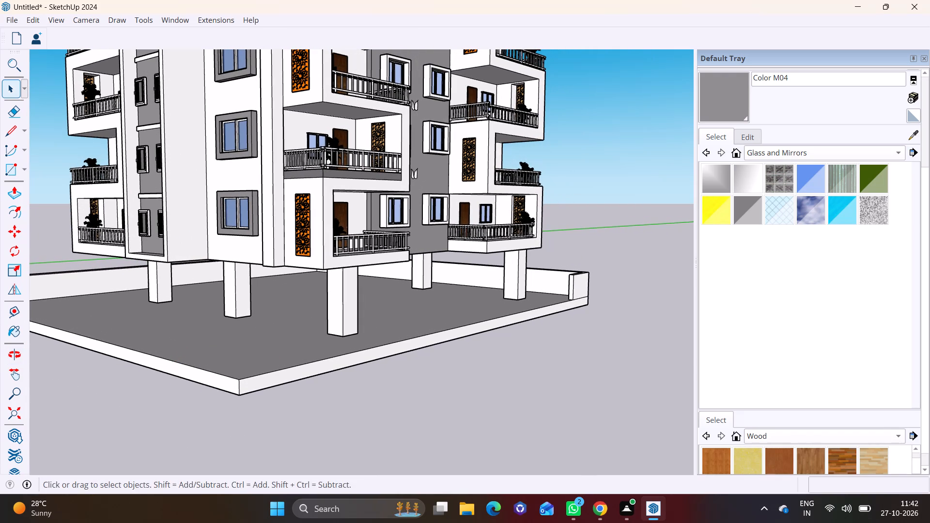
{"action": "left_click", "coordinate": [20, 171]}
{"action": "left_click", "coordinate": [26, 190]}
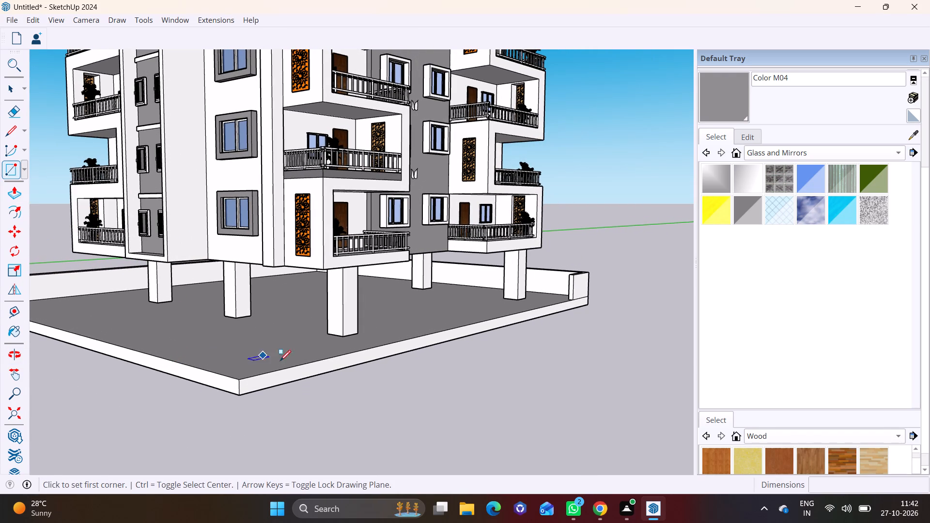
{"action": "scroll", "coordinate": [285, 362], "scroll_direction": "up", "scroll_amount": 5}
{"action": "middle_click_drag", "start_coordinate": [253, 382], "coordinate": [160, 454]}
{"action": "scroll", "coordinate": [156, 454], "scroll_direction": "up", "scroll_amount": 4}
{"action": "middle_click_drag", "start_coordinate": [145, 455], "coordinate": [124, 423], "text": "shift"}
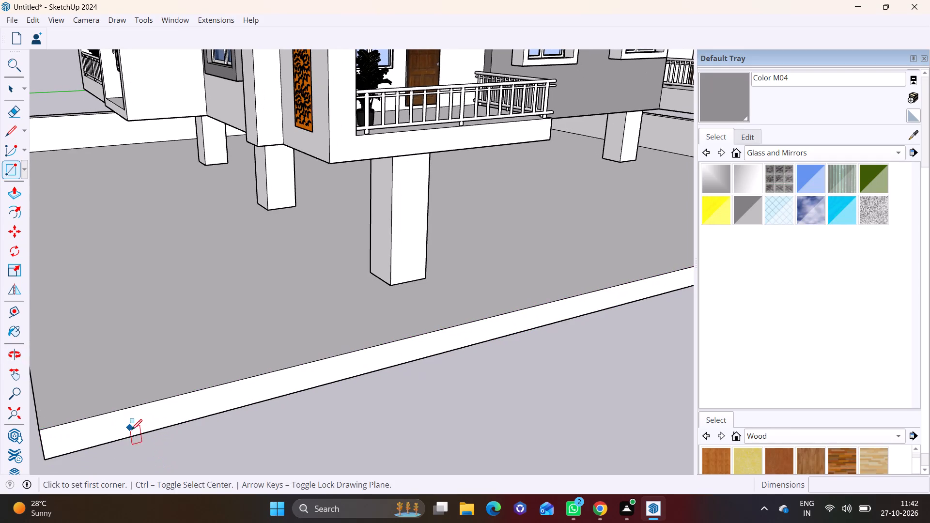
{"action": "left_click", "coordinate": [38, 430]}
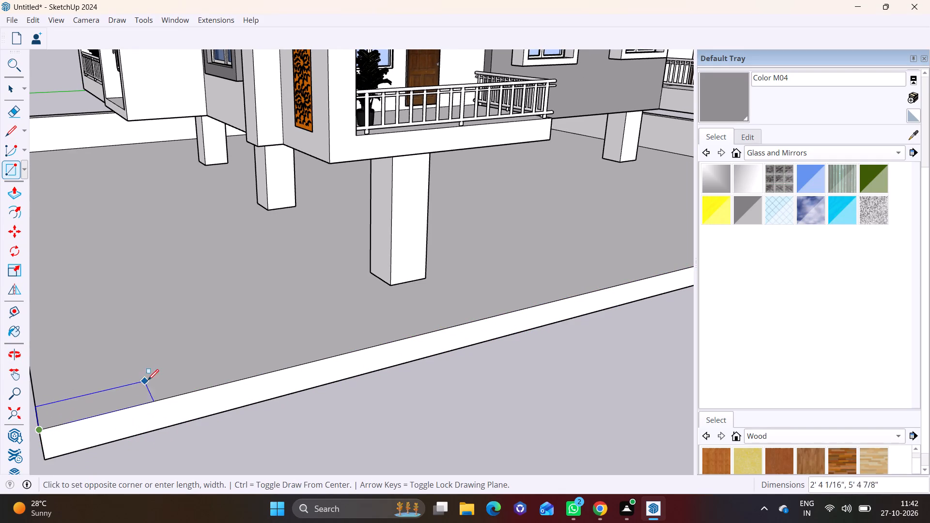
{"action": "left_click", "coordinate": [194, 372]}
{"action": "key", "text": "space"}
Push/Pull the front-corner rectangle up 8' 5 1/4" to form a gate-side wall block.
{"action": "left_click", "coordinate": [161, 382]}
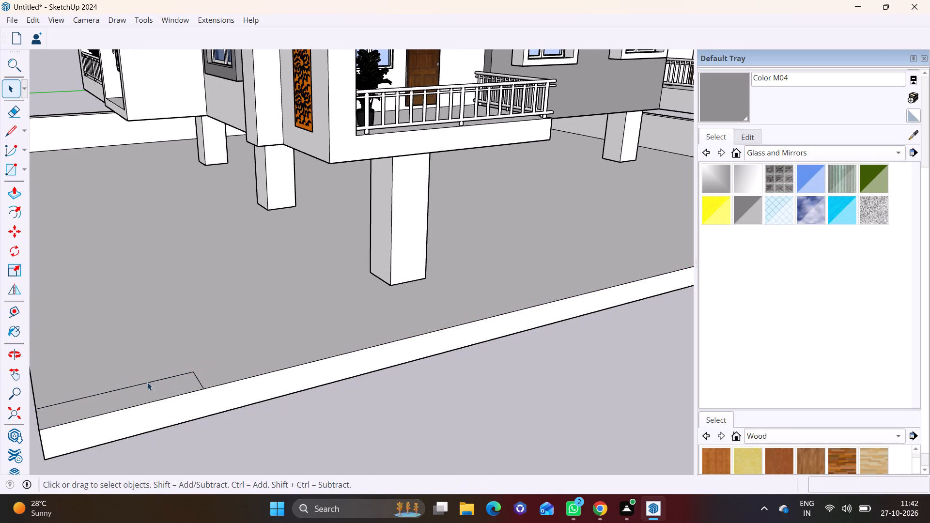
{"action": "left_click", "coordinate": [15, 192]}
{"action": "left_click", "coordinate": [158, 388]}
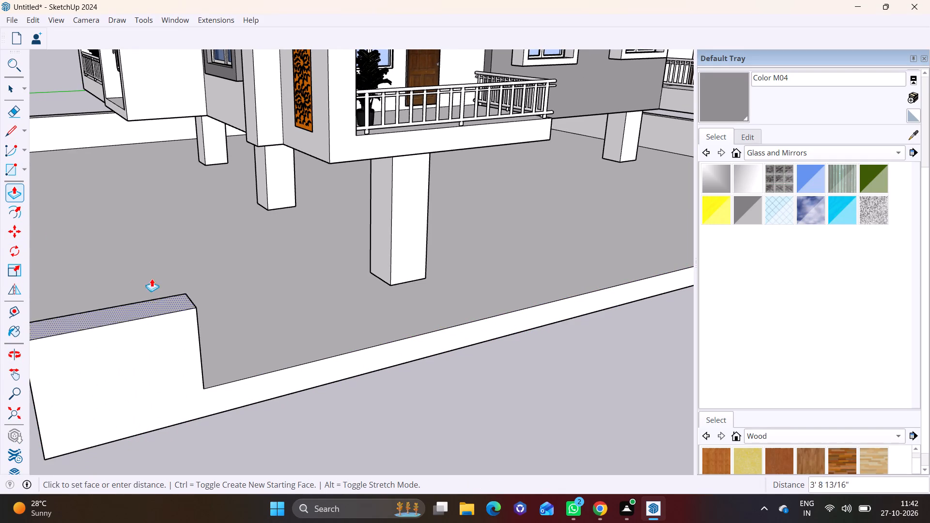
{"action": "left_click", "coordinate": [150, 237]}
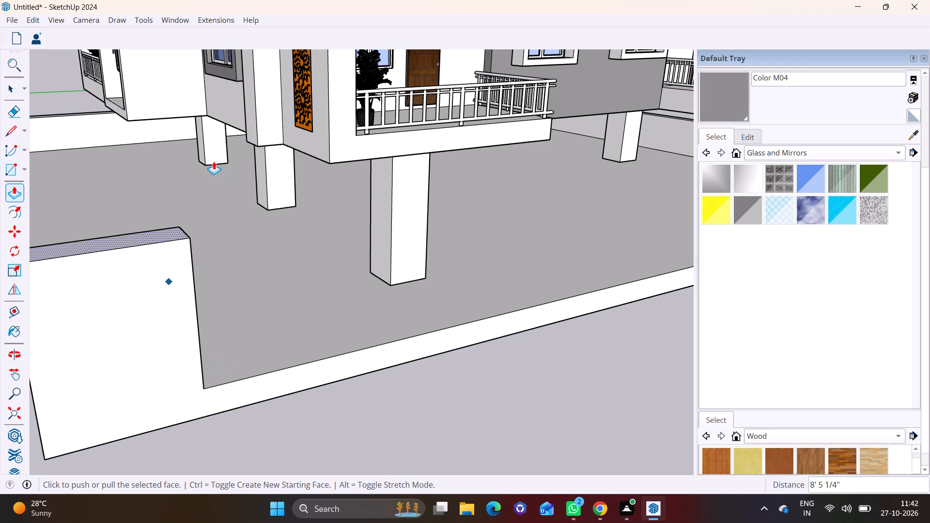
Open 3D Warehouse and search its models for GATE.
{"action": "left_click", "coordinate": [183, 19]}
{"action": "left_click", "coordinate": [206, 114]}
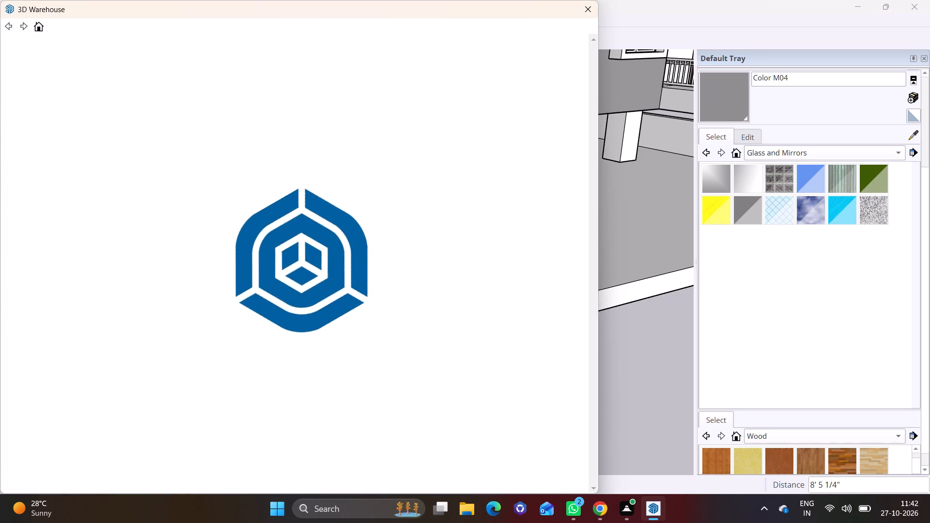
{"action": "left_click", "coordinate": [321, 46]}
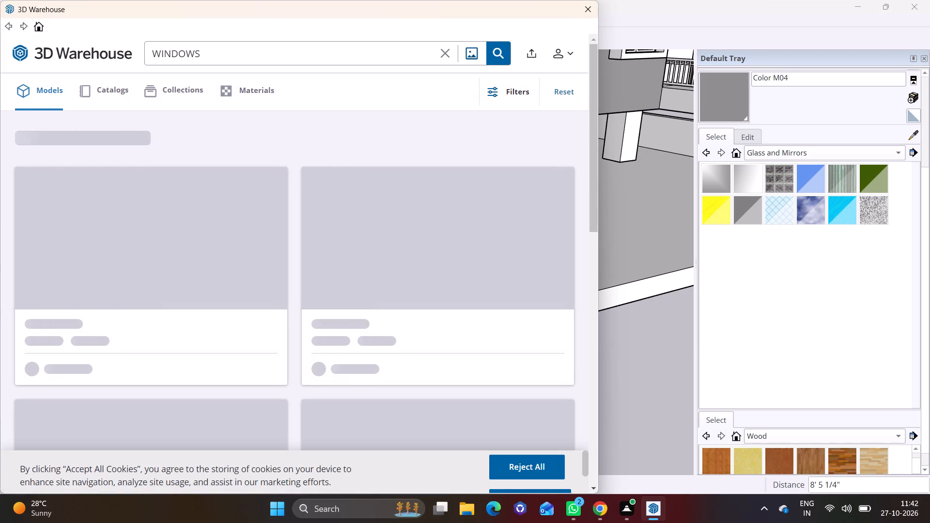
{"action": "left_click", "coordinate": [441, 54]}
{"action": "key", "text": "g"}
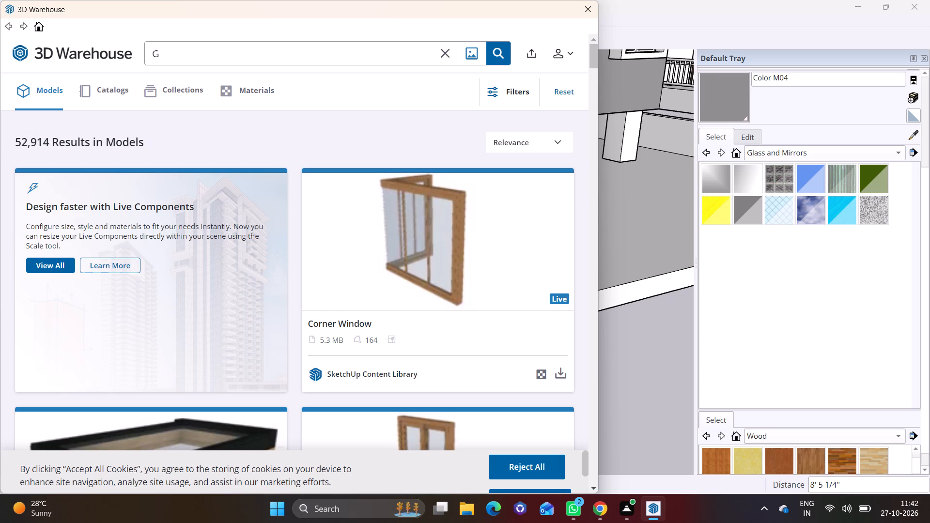
{"action": "type", "text": "AT"}
{"action": "key", "text": "e"}
{"action": "left_click", "coordinate": [496, 56]}
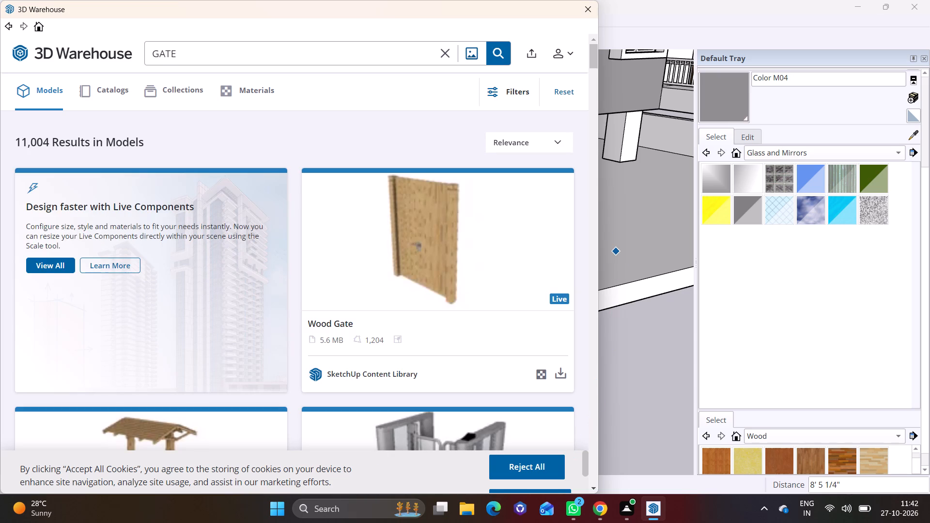
Load the black horizontal-slat double Gate model into the drawing and place it on the ground in front of the slab.
{"action": "left_click", "coordinate": [594, 489]}
{"action": "left_click", "coordinate": [595, 488]}
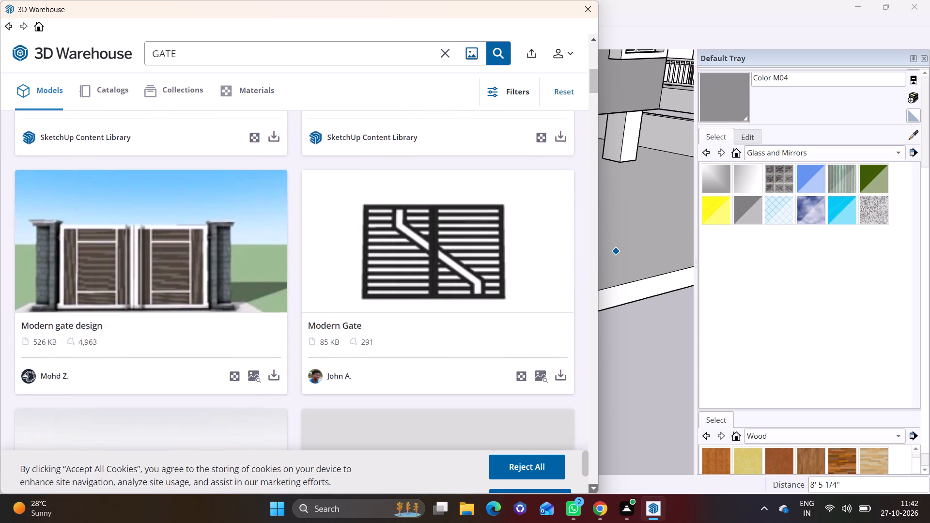
{"action": "left_click", "coordinate": [595, 488]}
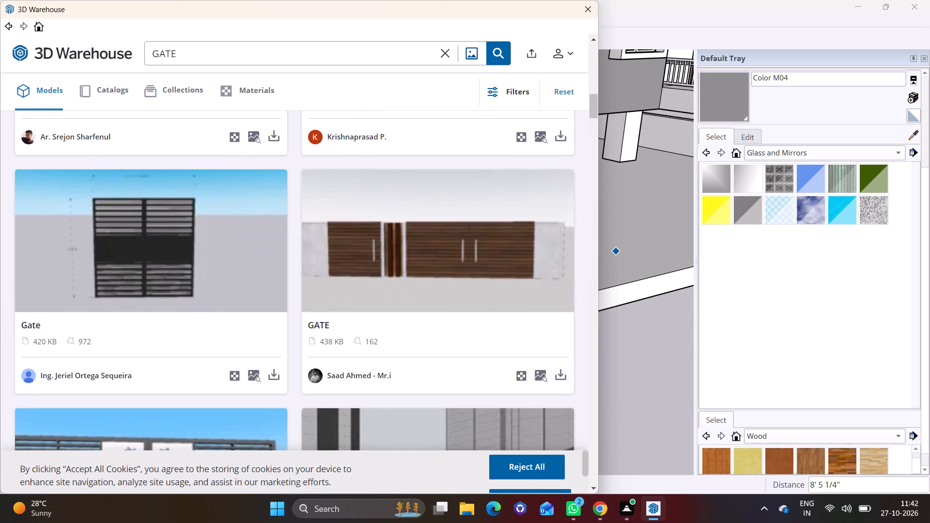
{"action": "left_click", "coordinate": [271, 370]}
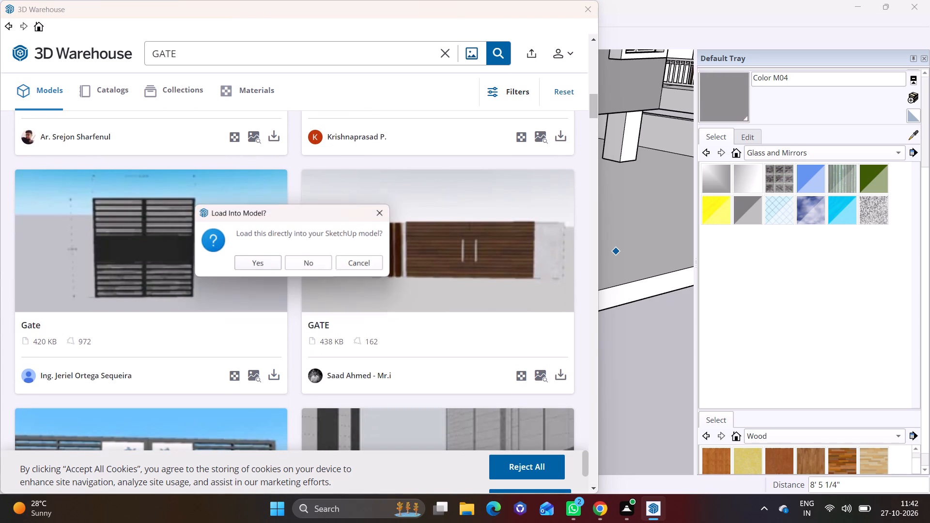
{"action": "left_click", "coordinate": [254, 262]}
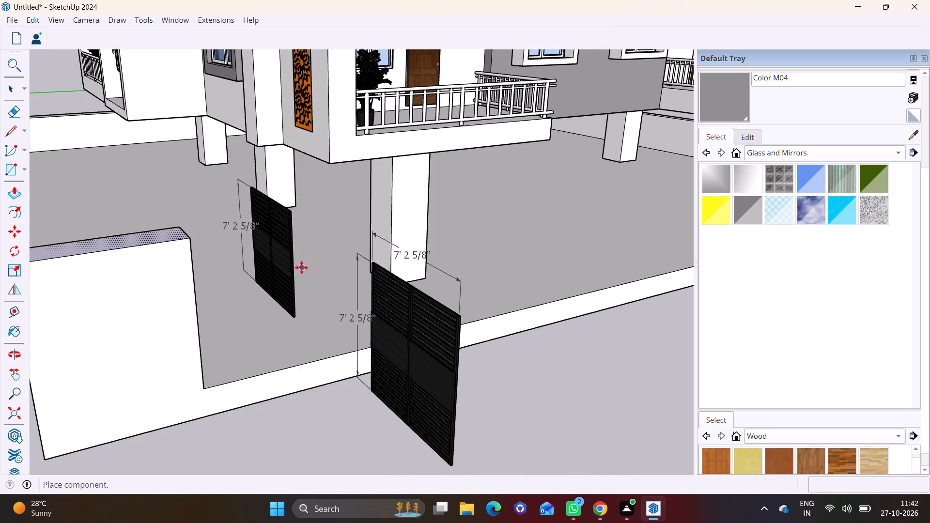
{"action": "scroll", "coordinate": [299, 274], "scroll_direction": "down", "scroll_amount": 11}
{"action": "left_click", "coordinate": [368, 363]}
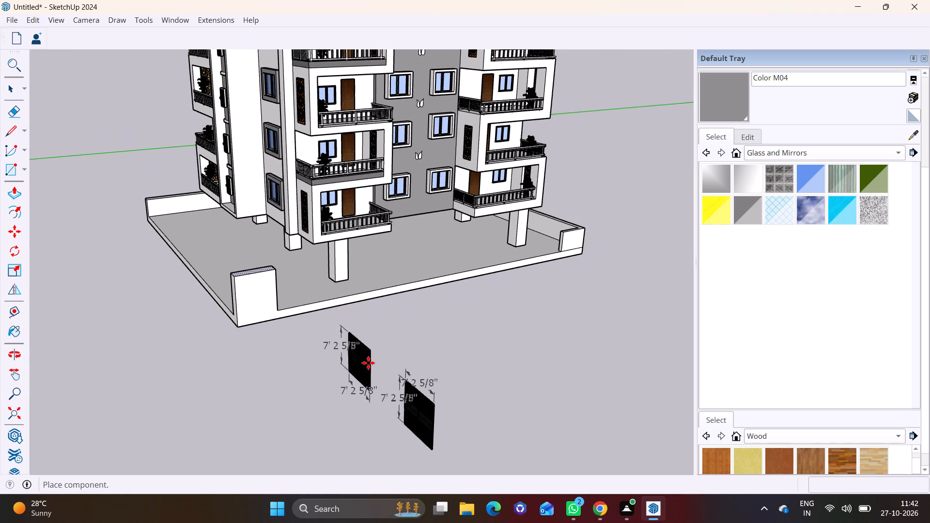
Inside the gate component, delete the gate copy nearer the building and all the dimension annotations, leaving a single gate panel.
{"action": "key", "text": "space"}
{"action": "double_click", "coordinate": [362, 371]}
{"action": "left_click", "coordinate": [350, 381]}
{"action": "left_click", "coordinate": [363, 364]}
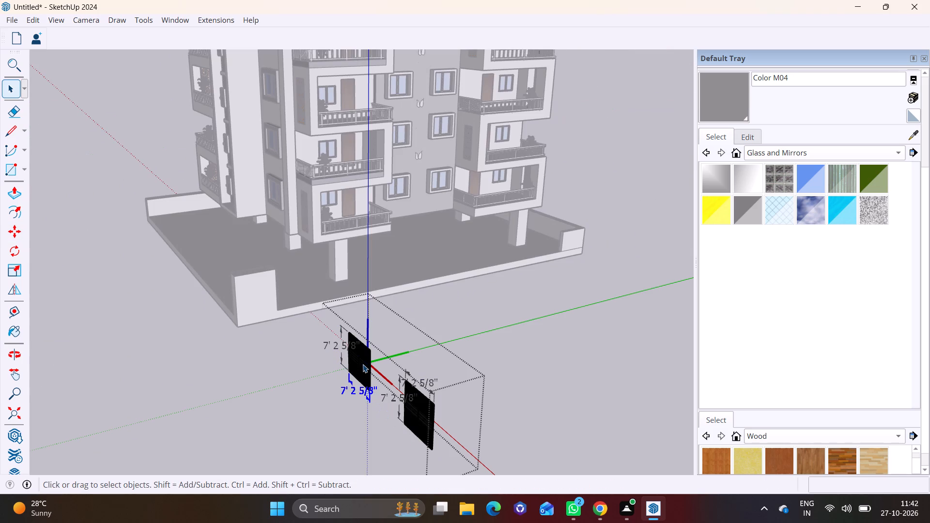
{"action": "left_click", "coordinate": [351, 389]}
{"action": "key", "text": "Delete"}
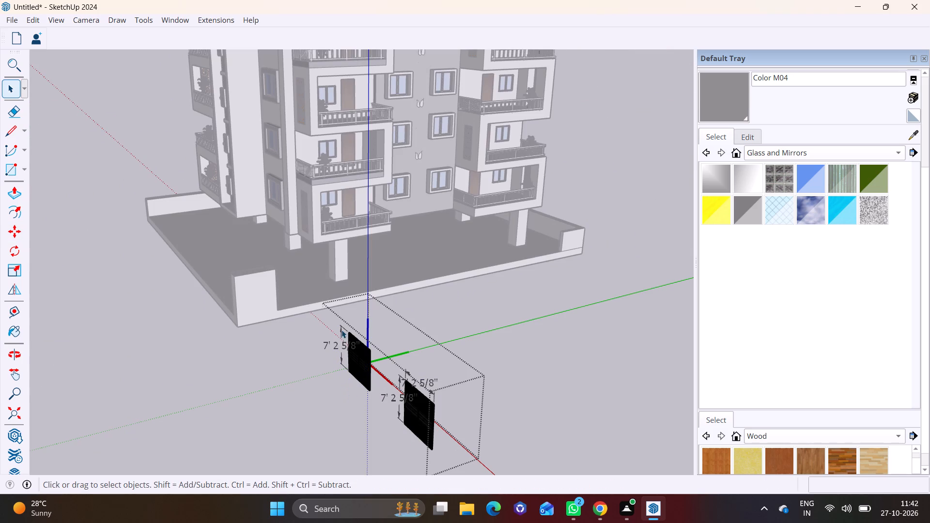
{"action": "left_click_drag", "start_coordinate": [327, 323], "coordinate": [379, 411]}
{"action": "key", "text": "Delete"}
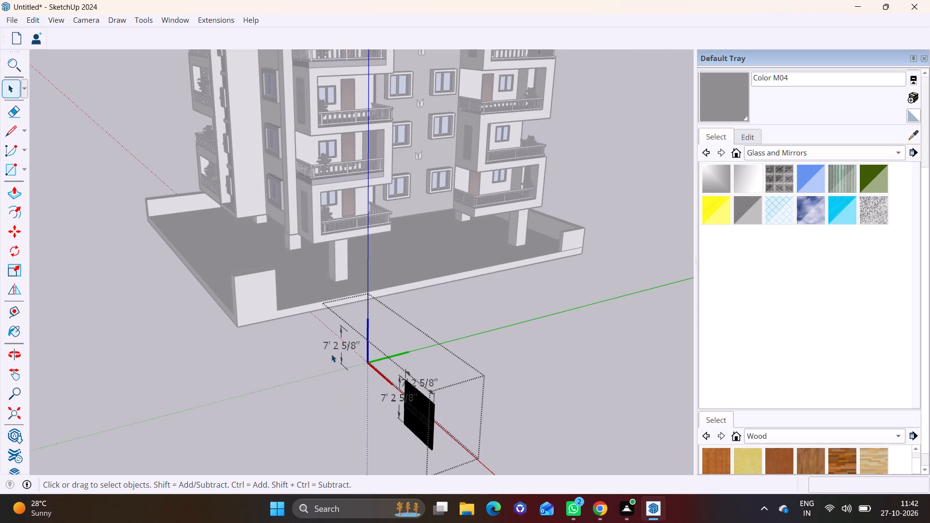
{"action": "left_click", "coordinate": [334, 349]}
{"action": "key", "text": "Delete"}
{"action": "left_click", "coordinate": [434, 384]}
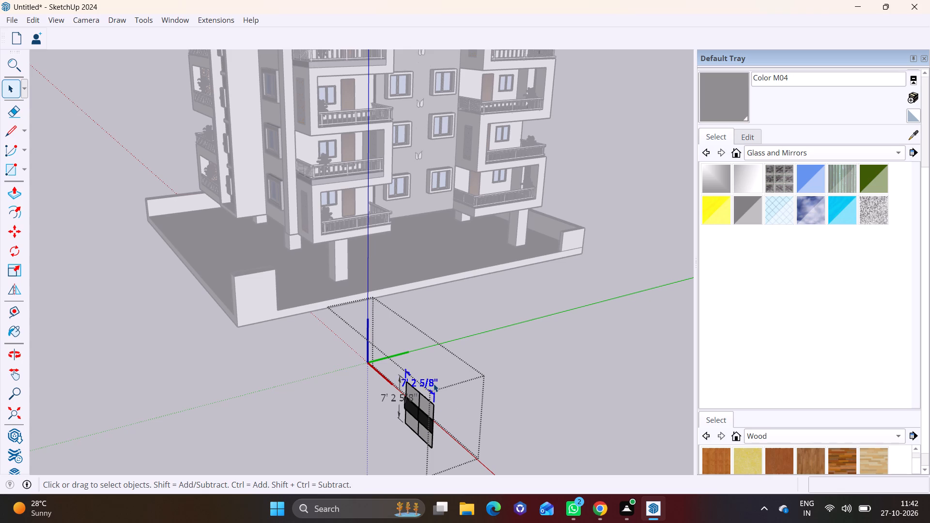
{"action": "key", "text": "Delete"}
{"action": "left_click", "coordinate": [392, 398]}
{"action": "key", "text": "Delete"}
{"action": "left_click", "coordinate": [499, 404]}
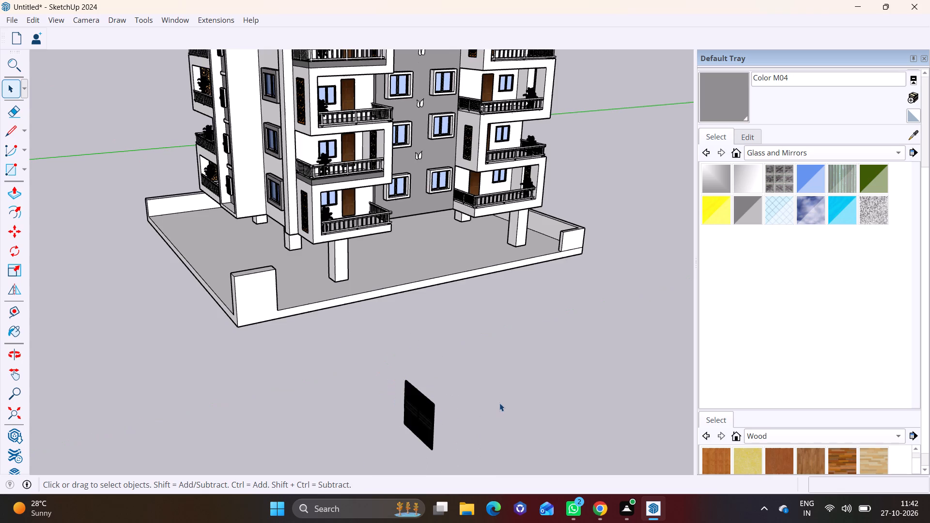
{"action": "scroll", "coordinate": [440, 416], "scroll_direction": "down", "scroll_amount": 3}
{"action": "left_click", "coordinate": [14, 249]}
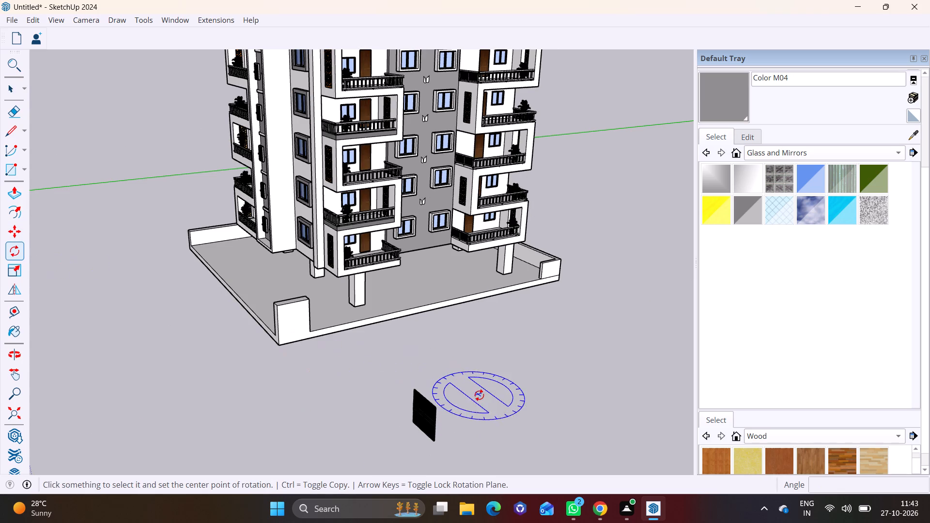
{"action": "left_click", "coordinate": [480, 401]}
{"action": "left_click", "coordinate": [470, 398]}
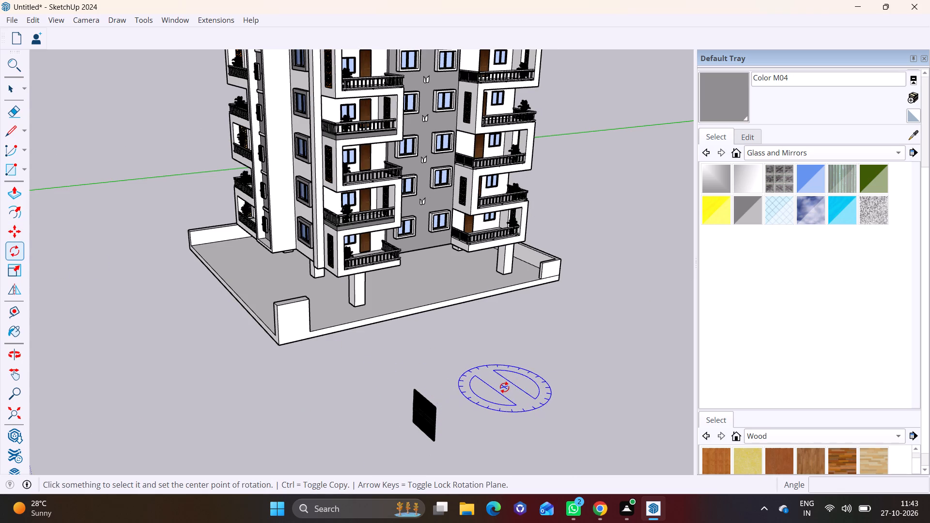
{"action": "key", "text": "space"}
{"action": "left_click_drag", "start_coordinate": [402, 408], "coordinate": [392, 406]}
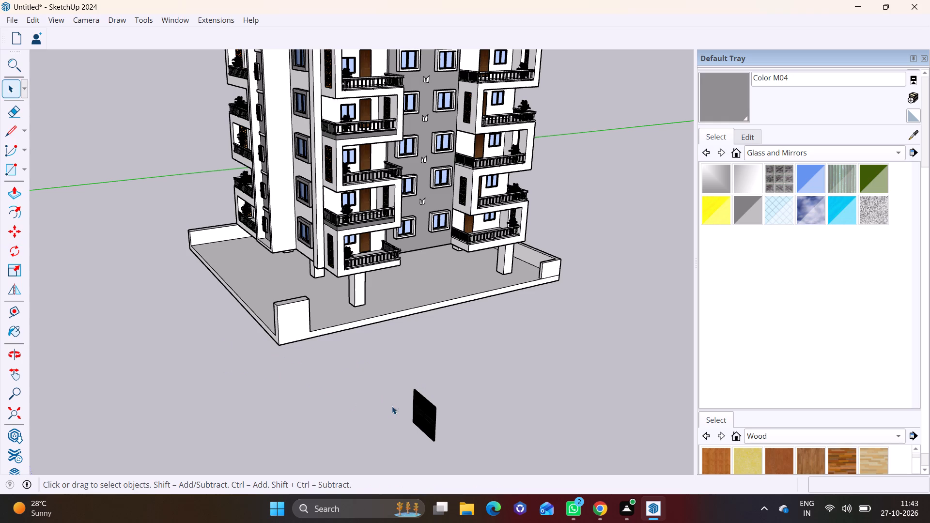
Rotate the gate panel 90 degrees on the ground plane so it runs parallel to the slab's front edge.
{"action": "left_click", "coordinate": [415, 413]}
{"action": "left_click", "coordinate": [7, 248]}
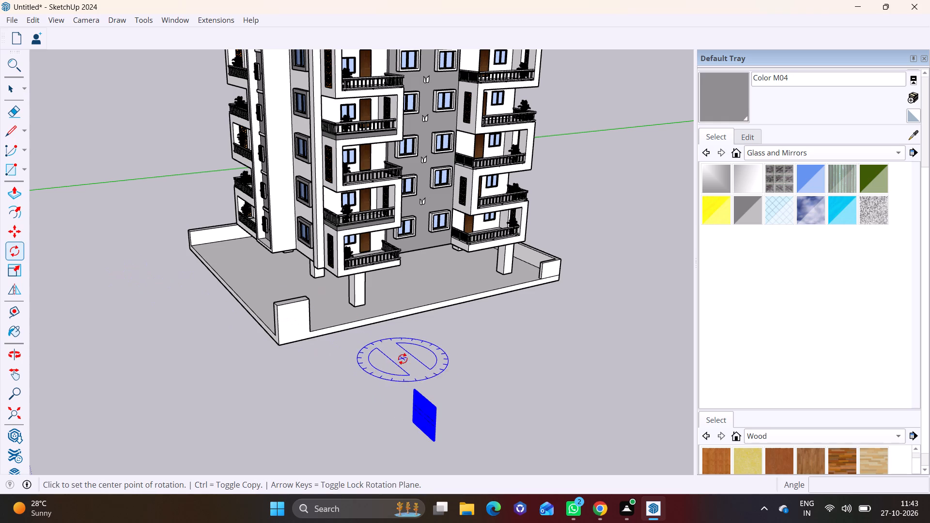
{"action": "left_click", "coordinate": [471, 409]}
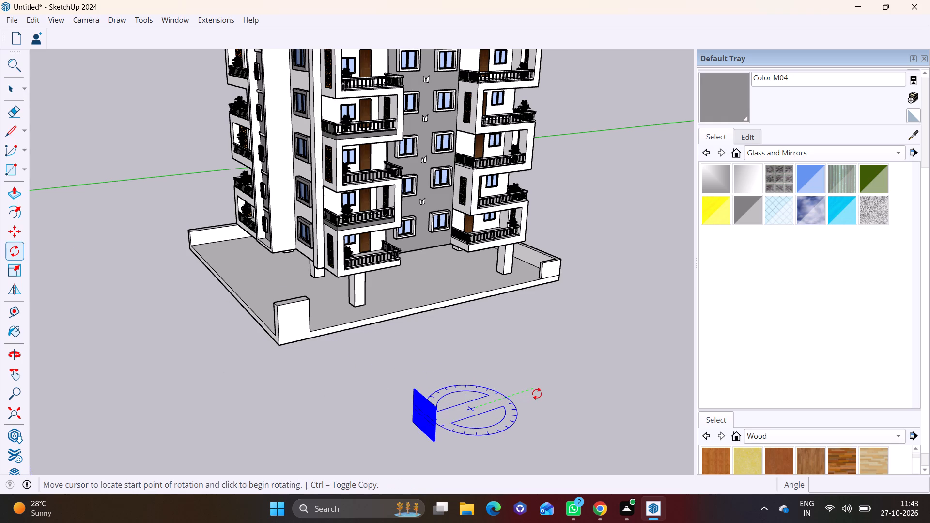
{"action": "left_click", "coordinate": [537, 394]}
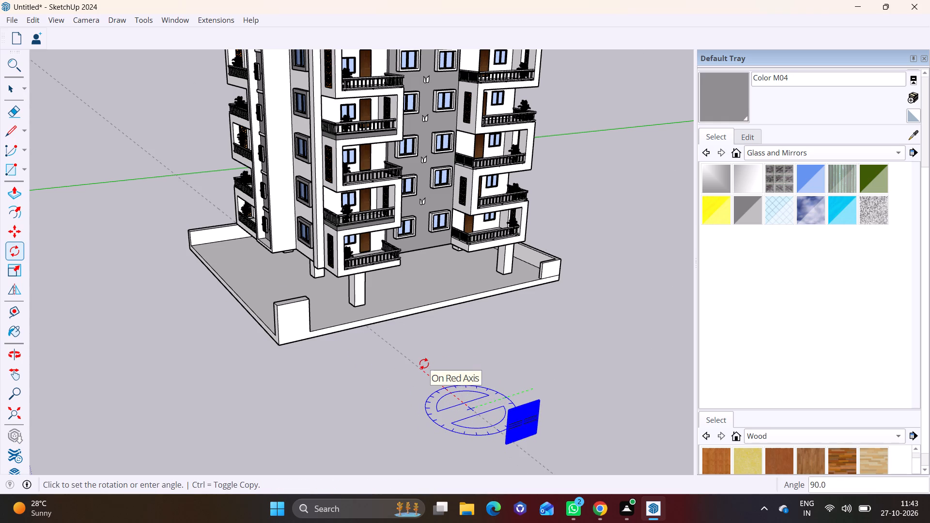
{"action": "left_click", "coordinate": [424, 364]}
Move the gate by its top corner to the inner top corner of the front-corner wall block.
{"action": "key", "text": "m"}
{"action": "left_click", "coordinate": [511, 412]}
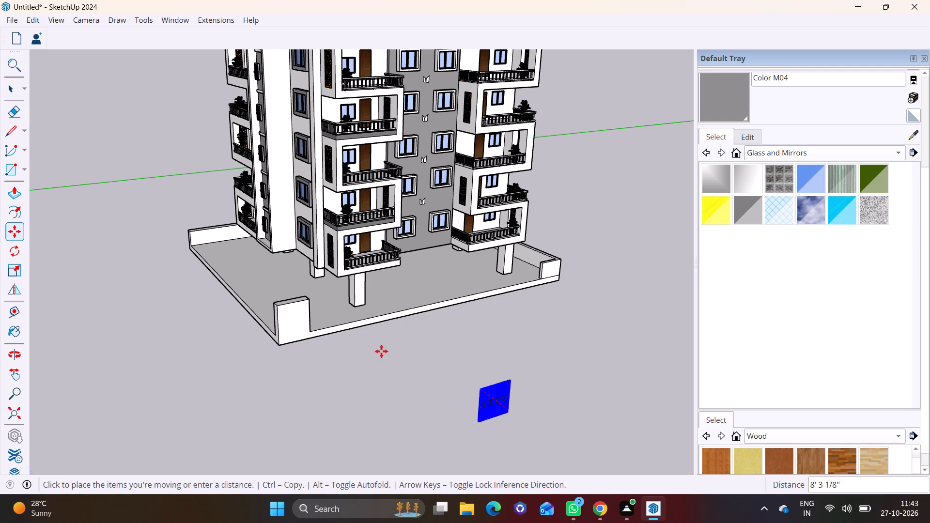
{"action": "scroll", "coordinate": [318, 312], "scroll_direction": "up", "scroll_amount": 9}
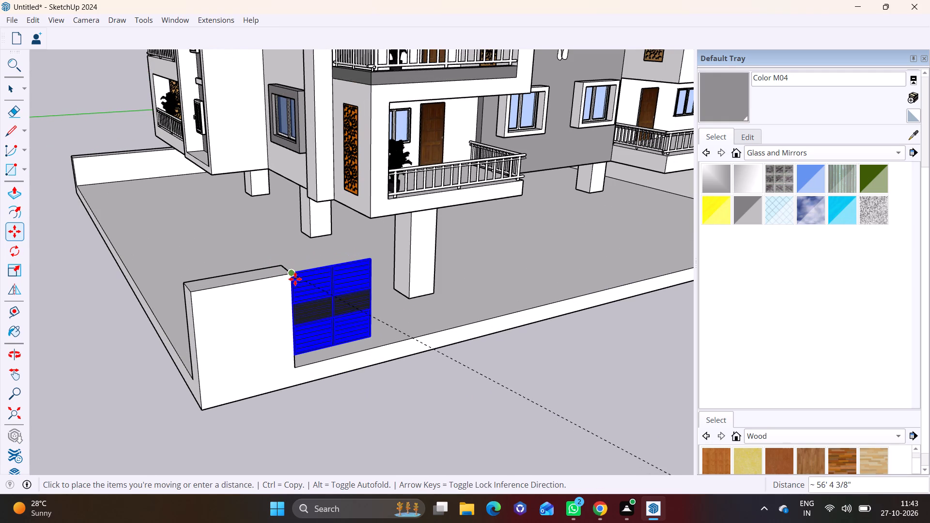
{"action": "left_click", "coordinate": [295, 279]}
{"action": "middle_click_drag", "start_coordinate": [405, 339], "coordinate": [271, 354]}
{"action": "key", "text": "space"}
{"action": "left_click", "coordinate": [236, 371]}
Lower the gate beside the wall block so its bottom corner sits at the base of the opening.
{"action": "middle_click_drag", "start_coordinate": [236, 323], "coordinate": [301, 236]}
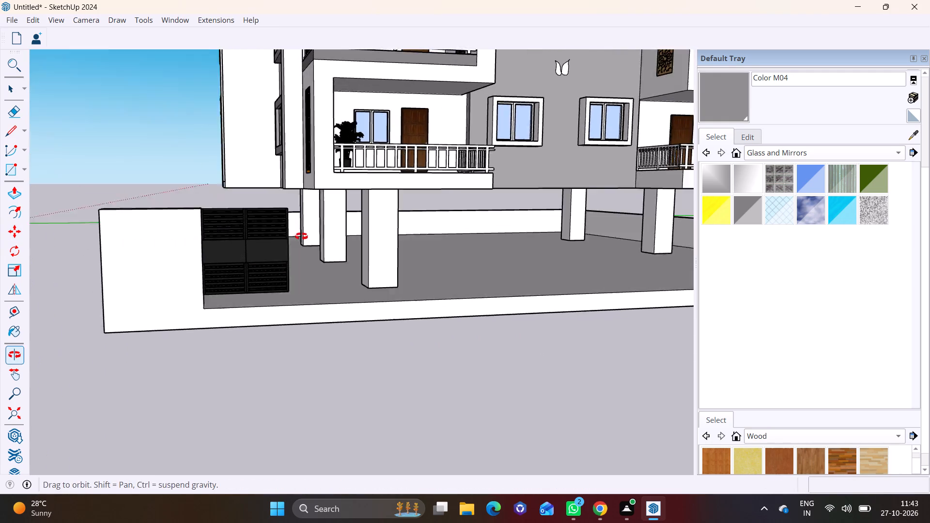
{"action": "middle_click_drag", "start_coordinate": [301, 236], "coordinate": [301, 236]}
{"action": "scroll", "coordinate": [301, 240], "scroll_direction": "up", "scroll_amount": 1}
{"action": "middle_click_drag", "start_coordinate": [301, 248], "coordinate": [359, 364], "text": "shift"}
{"action": "middle_click_drag", "start_coordinate": [359, 438], "coordinate": [328, 343]}
{"action": "middle_click_drag", "start_coordinate": [329, 418], "coordinate": [257, 404]}
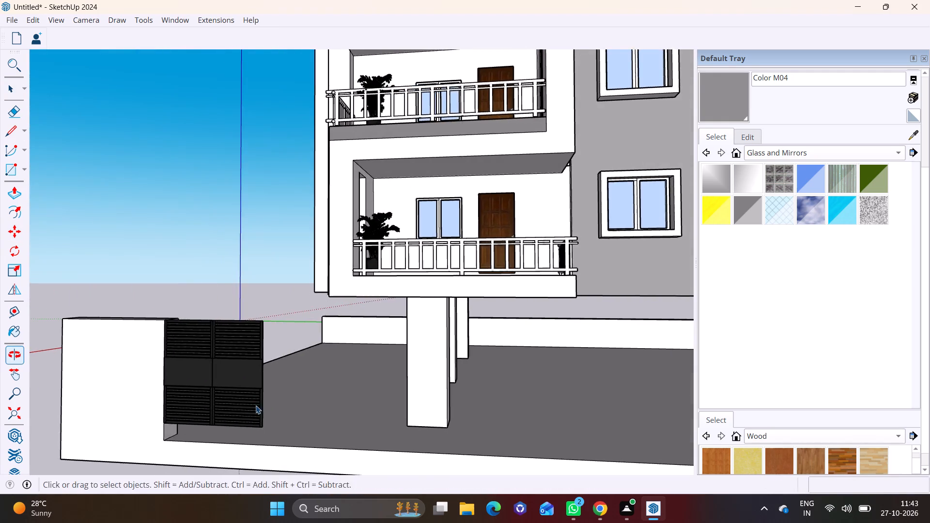
{"action": "middle_click_drag", "start_coordinate": [264, 407], "coordinate": [277, 350], "text": "shift"}
{"action": "left_click", "coordinate": [240, 347]}
{"action": "scroll", "coordinate": [240, 347], "scroll_direction": "up", "scroll_amount": 6}
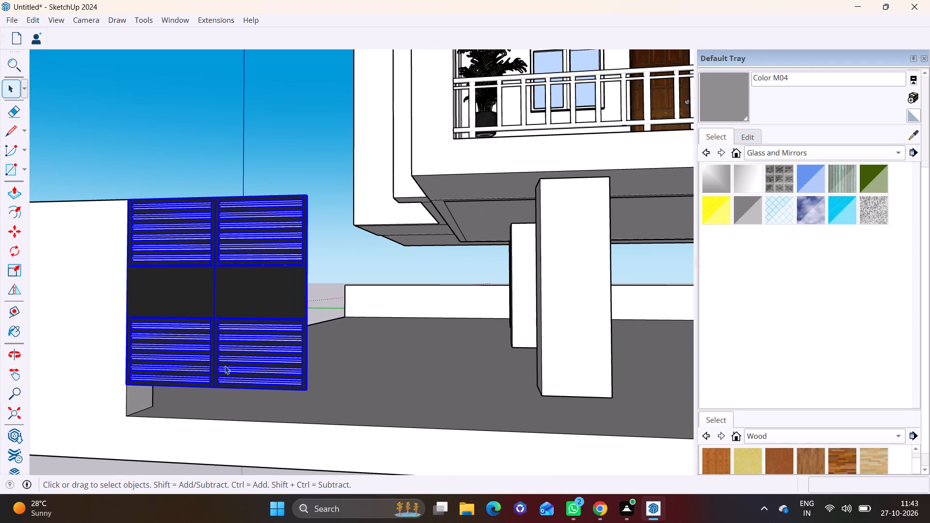
{"action": "key", "text": "m"}
{"action": "left_click", "coordinate": [128, 382]}
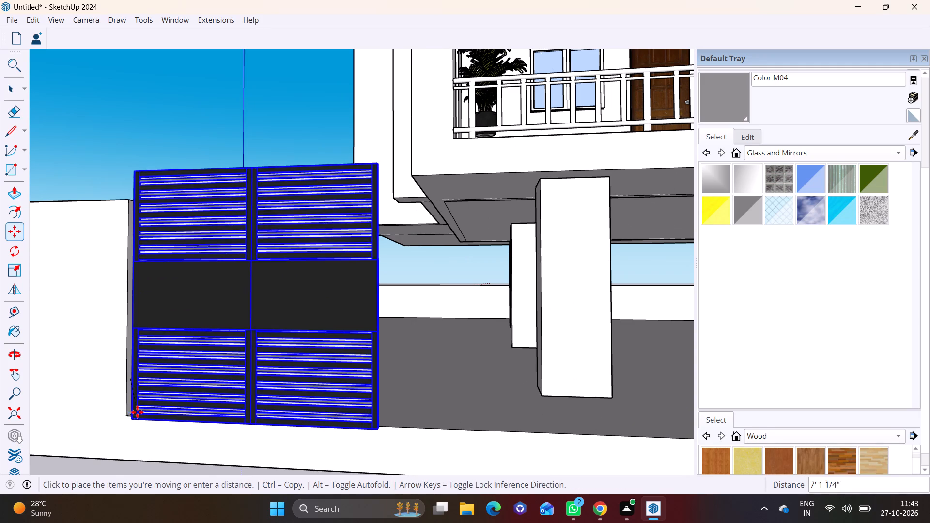
{"action": "left_click", "coordinate": [133, 411]}
Shift the gate inward across the wall block's thickness so it sits set back from the block's outer face.
{"action": "middle_click_drag", "start_coordinate": [227, 383], "coordinate": [203, 406]}
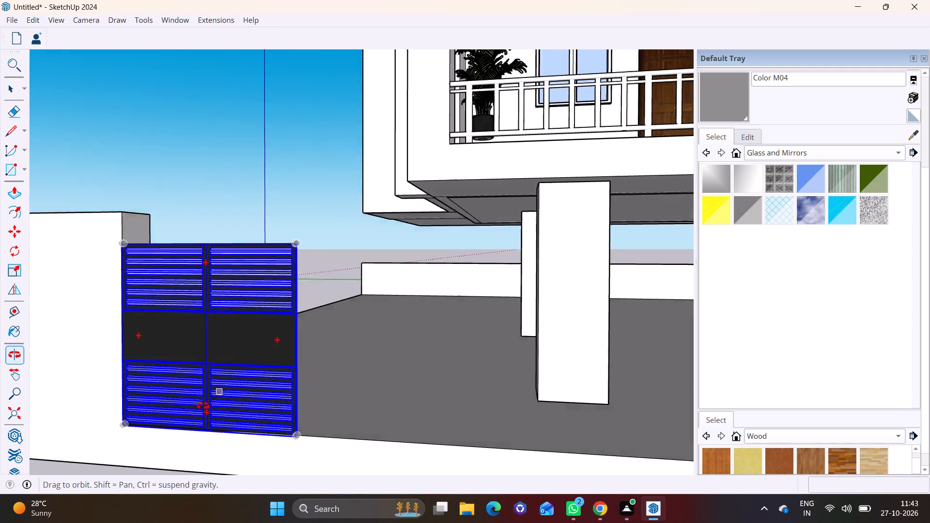
{"action": "middle_click_drag", "start_coordinate": [203, 406], "coordinate": [147, 446]}
{"action": "scroll", "coordinate": [131, 429], "scroll_direction": "up", "scroll_amount": 6}
{"action": "middle_click_drag", "start_coordinate": [219, 406], "coordinate": [23, 477]}
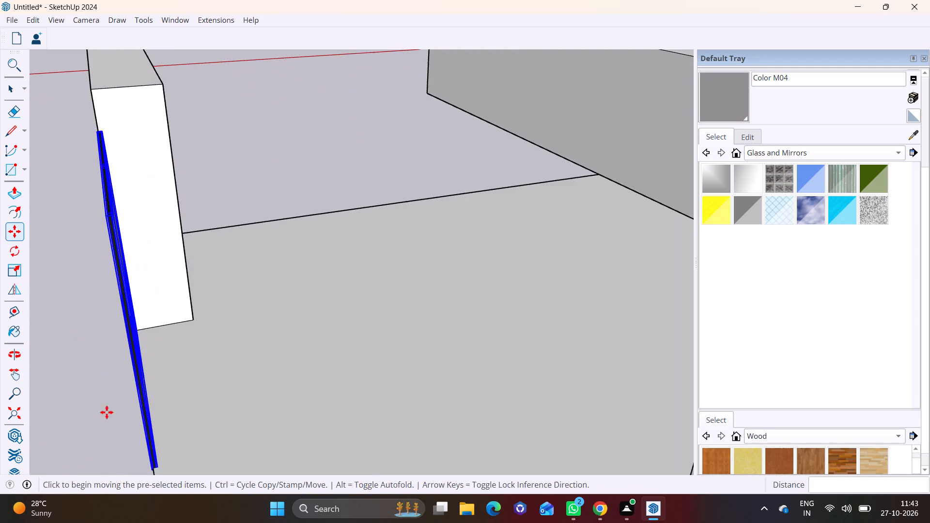
{"action": "scroll", "coordinate": [163, 346], "scroll_direction": "up", "scroll_amount": 5}
{"action": "middle_click_drag", "start_coordinate": [138, 340], "coordinate": [99, 349]}
{"action": "left_click", "coordinate": [117, 310]}
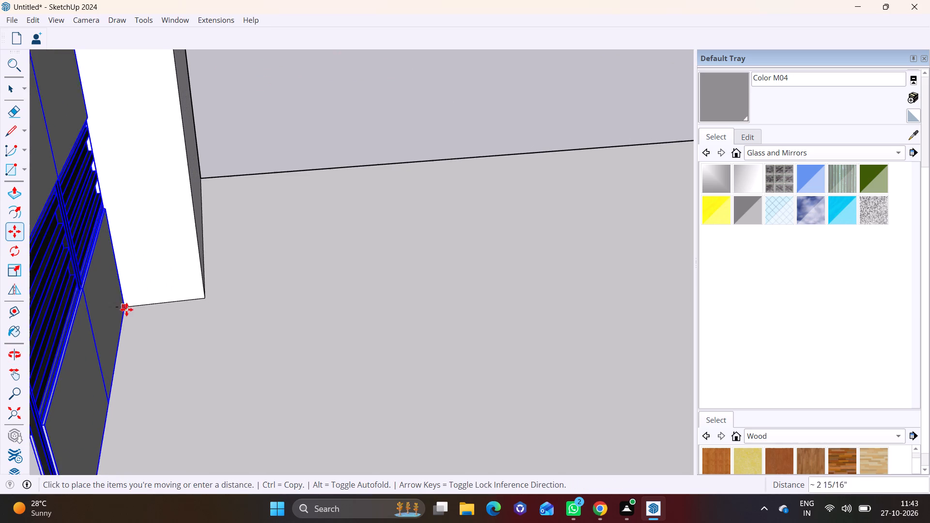
{"action": "left_click", "coordinate": [155, 311]}
{"action": "scroll", "coordinate": [200, 363], "scroll_direction": "down", "scroll_amount": 3}
{"action": "middle_click_drag", "start_coordinate": [216, 372], "coordinate": [403, 301]}
{"action": "scroll", "coordinate": [371, 371], "scroll_direction": "down", "scroll_amount": 10}
Scale the gate wider along the red axis from its free end, keeping its wall-block end in place.
{"action": "left_click", "coordinate": [22, 274]}
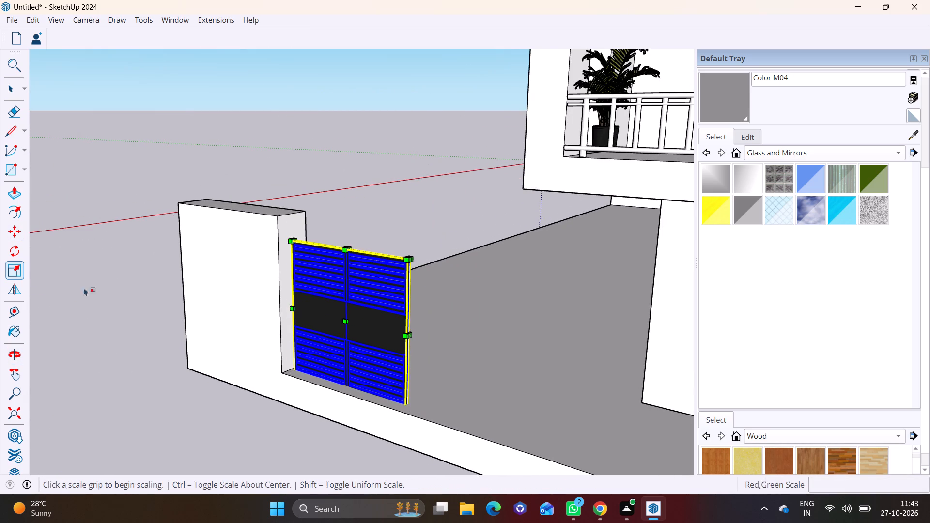
{"action": "scroll", "coordinate": [313, 340], "scroll_direction": "up", "scroll_amount": 3}
{"action": "middle_click_drag", "start_coordinate": [351, 354], "coordinate": [182, 337], "text": "shift"}
{"action": "scroll", "coordinate": [295, 315], "scroll_direction": "up", "scroll_amount": 6}
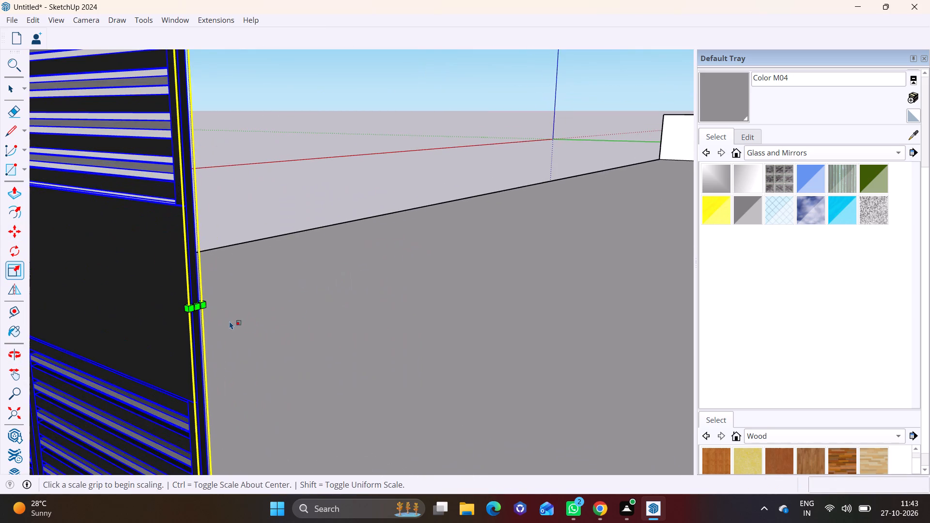
{"action": "left_click", "coordinate": [200, 306]}
{"action": "scroll", "coordinate": [347, 346], "scroll_direction": "down", "scroll_amount": 8}
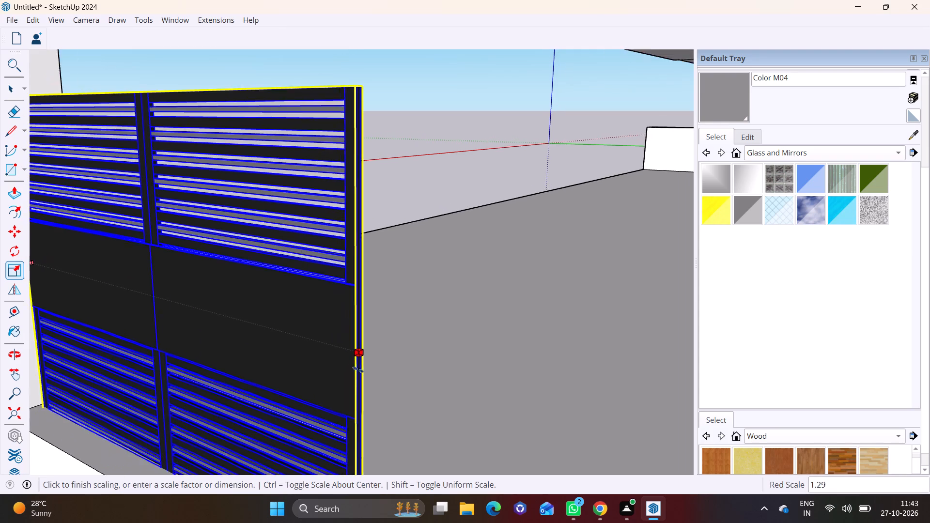
{"action": "scroll", "coordinate": [358, 369], "scroll_direction": "down", "scroll_amount": 9}
{"action": "left_click", "coordinate": [481, 421]}
{"action": "key", "text": "space"}
{"action": "left_click", "coordinate": [408, 234]}
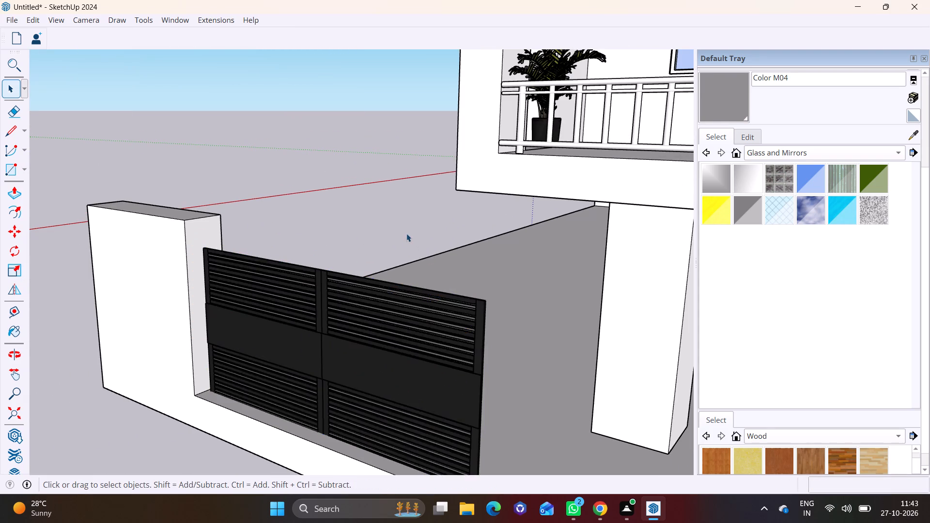
Stretch the gate further along the red axis so it extends to just before the building's front column.
{"action": "scroll", "coordinate": [334, 317], "scroll_direction": "down", "scroll_amount": 3}
{"action": "middle_click_drag", "start_coordinate": [411, 359], "coordinate": [550, 295]}
{"action": "middle_click_drag", "start_coordinate": [509, 284], "coordinate": [458, 292], "text": "shift"}
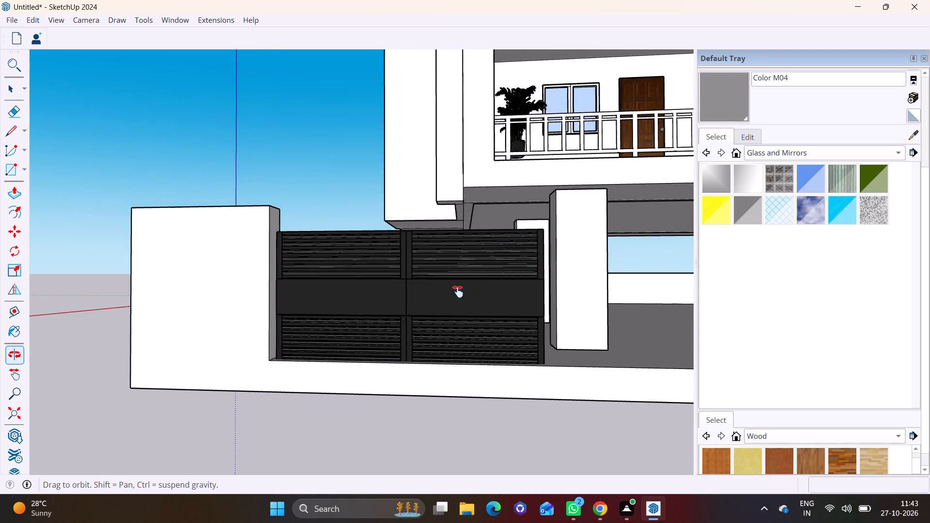
{"action": "middle_click_drag", "start_coordinate": [458, 292], "coordinate": [329, 323], "text": "shift"}
{"action": "middle_click_drag", "start_coordinate": [373, 335], "coordinate": [411, 338]}
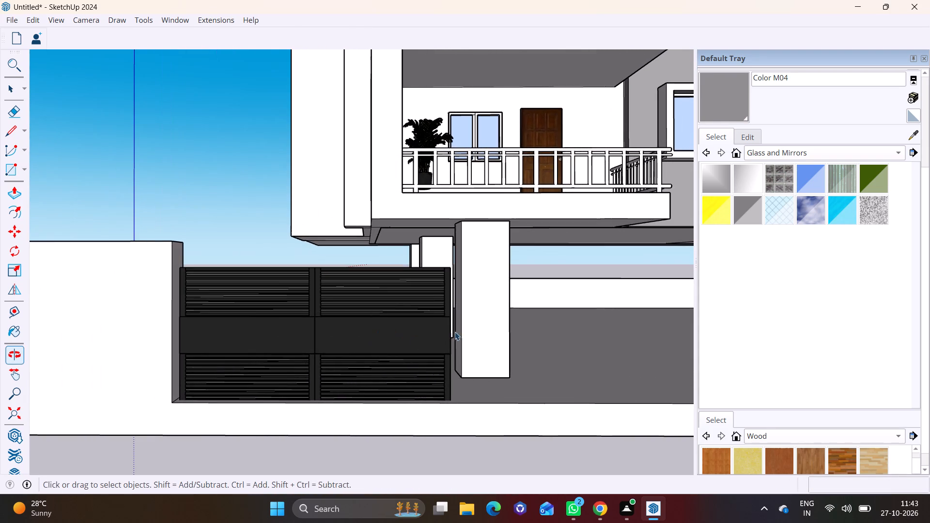
{"action": "left_click", "coordinate": [406, 325]}
{"action": "left_click", "coordinate": [18, 267]}
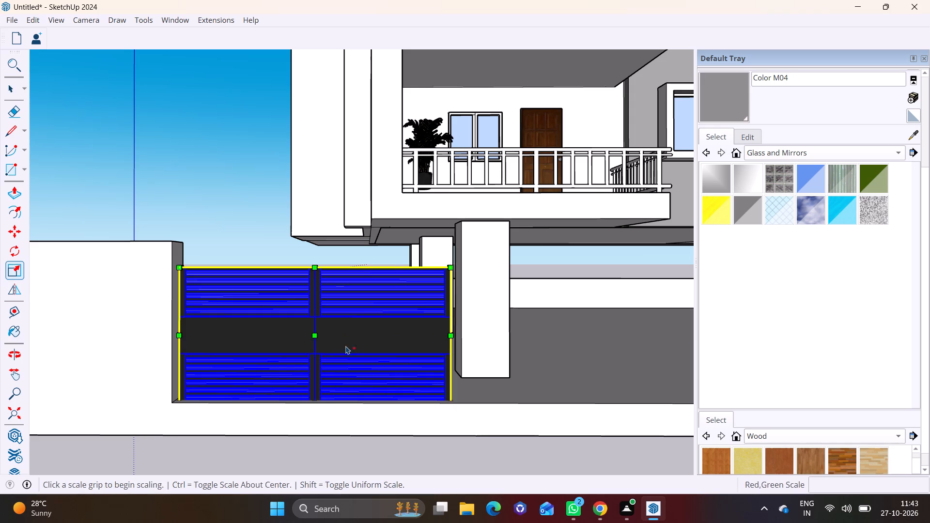
{"action": "middle_click_drag", "start_coordinate": [194, 385], "coordinate": [39, 395]}
{"action": "scroll", "coordinate": [343, 371], "scroll_direction": "up", "scroll_amount": 9}
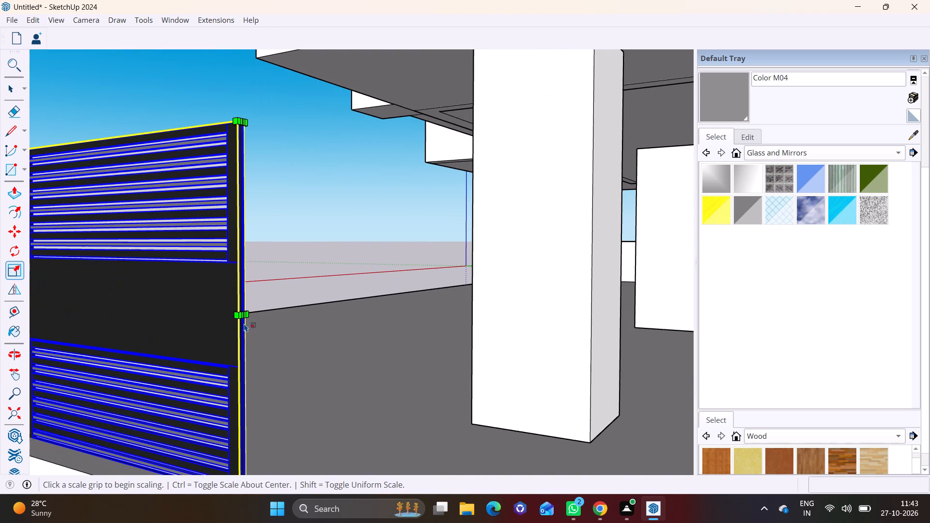
{"action": "scroll", "coordinate": [247, 315], "scroll_direction": "up", "scroll_amount": 5}
{"action": "scroll", "coordinate": [228, 316], "scroll_direction": "down", "scroll_amount": 4}
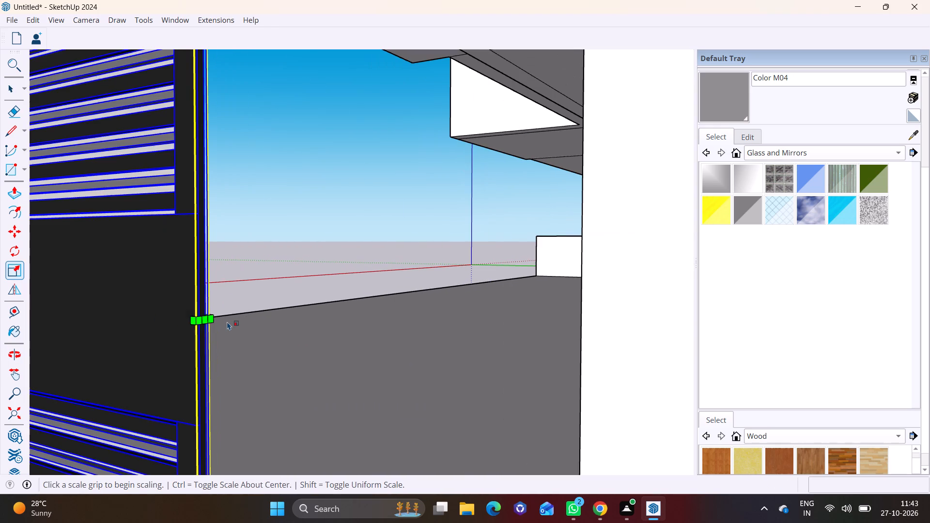
{"action": "scroll", "coordinate": [208, 319], "scroll_direction": "up", "scroll_amount": 4}
{"action": "scroll", "coordinate": [207, 319], "scroll_direction": "down", "scroll_amount": 3}
{"action": "scroll", "coordinate": [198, 323], "scroll_direction": "up", "scroll_amount": 1}
{"action": "left_click", "coordinate": [188, 321]}
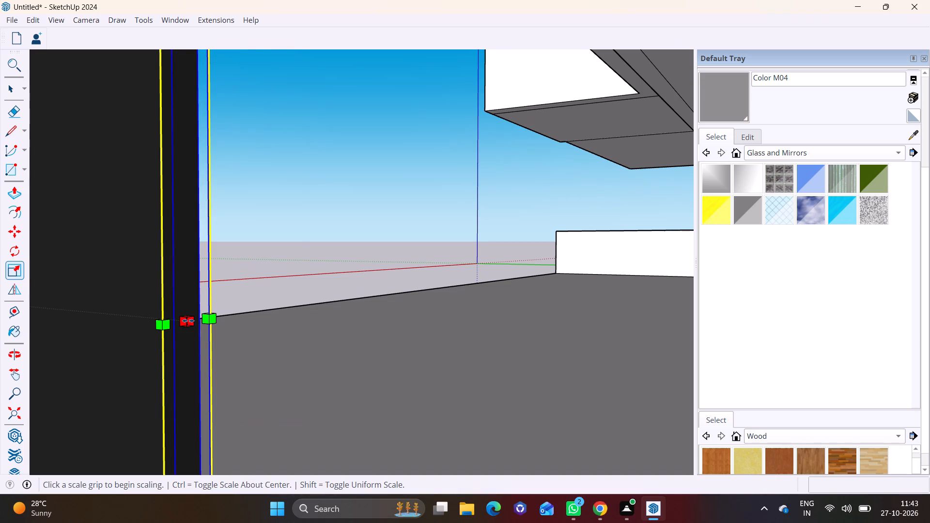
{"action": "scroll", "coordinate": [291, 349], "scroll_direction": "down", "scroll_amount": 20}
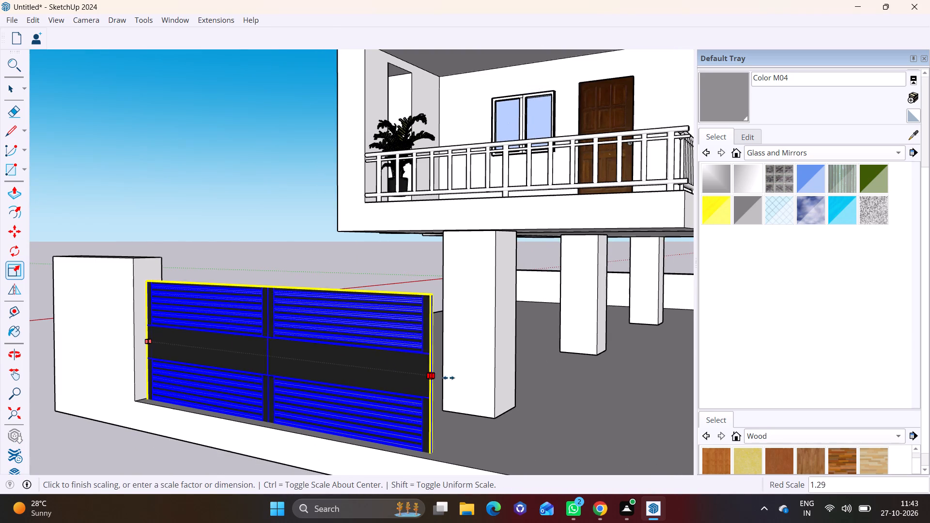
{"action": "left_click", "coordinate": [455, 378]}
{"action": "key", "text": "space"}
{"action": "middle_click_drag", "start_coordinate": [341, 345], "coordinate": [395, 435]}
{"action": "middle_click_drag", "start_coordinate": [432, 407], "coordinate": [434, 260]}
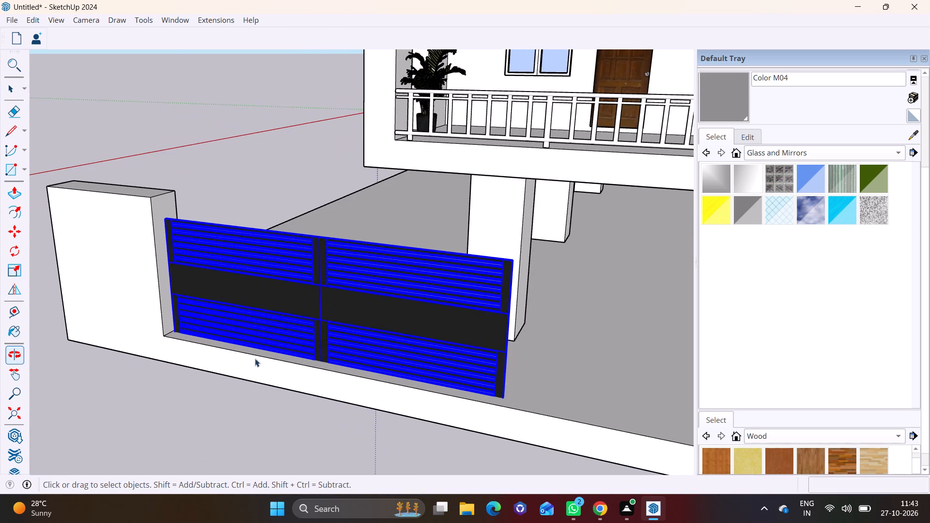
{"action": "key", "text": "space"}
{"action": "left_click", "coordinate": [210, 415]}
Draw a rectangle on the slab's front edge at the gate's free end as a pillar base.
{"action": "scroll", "coordinate": [298, 395], "scroll_direction": "down", "scroll_amount": 5}
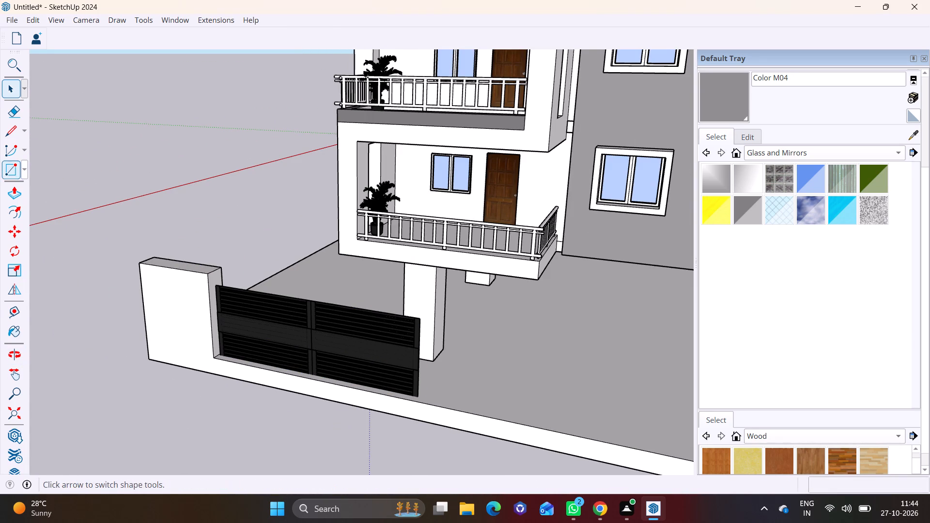
{"action": "left_click", "coordinate": [24, 168]}
{"action": "left_click", "coordinate": [35, 186]}
{"action": "middle_click_drag", "start_coordinate": [287, 320], "coordinate": [136, 323], "text": "shift"}
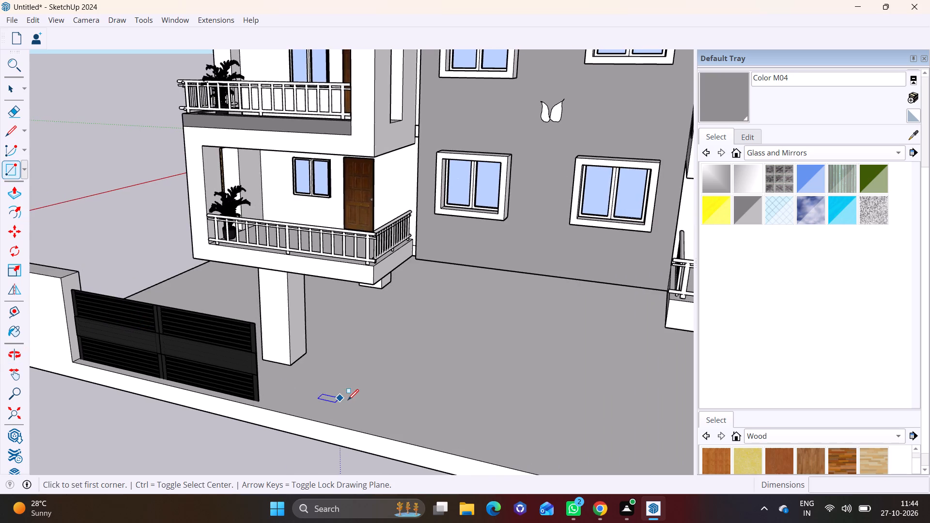
{"action": "scroll", "coordinate": [306, 395], "scroll_direction": "up", "scroll_amount": 9}
{"action": "middle_click_drag", "start_coordinate": [266, 407], "coordinate": [218, 452]}
{"action": "scroll", "coordinate": [198, 444], "scroll_direction": "up", "scroll_amount": 3}
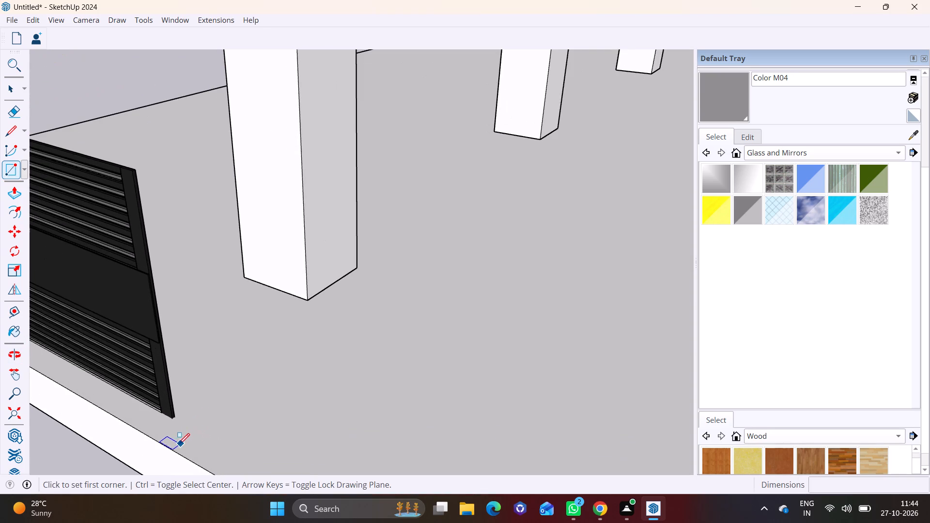
{"action": "left_click", "coordinate": [161, 442]}
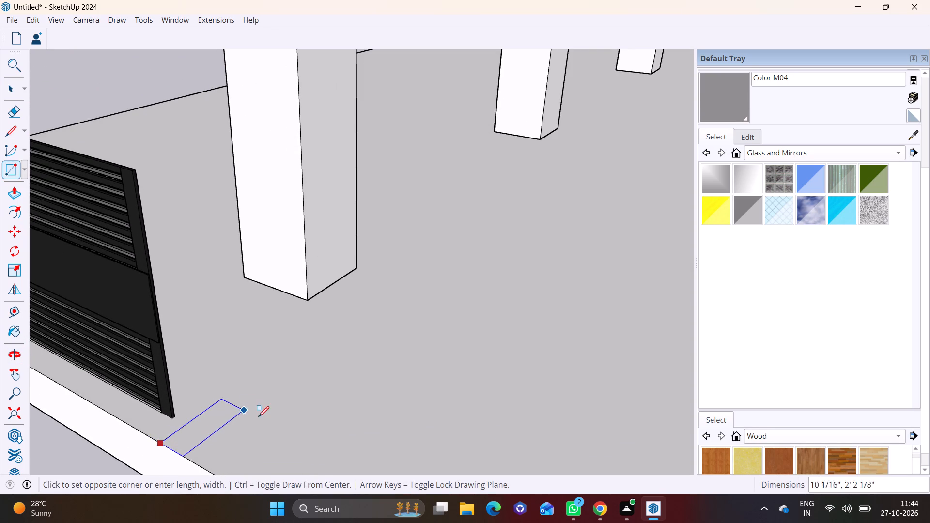
{"action": "left_click", "coordinate": [277, 444]}
{"action": "key", "text": "space"}
Push/Pull the pillar base rectangle up 14' 2 1/2" to form a gate pillar.
{"action": "left_click", "coordinate": [216, 436]}
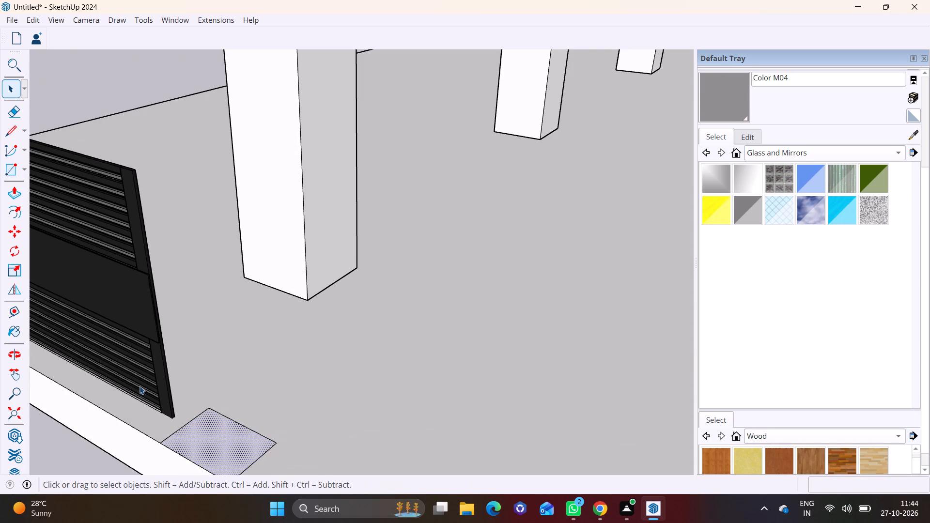
{"action": "left_click", "coordinate": [13, 194]}
{"action": "left_click", "coordinate": [221, 456]}
{"action": "scroll", "coordinate": [211, 385], "scroll_direction": "down", "scroll_amount": 3}
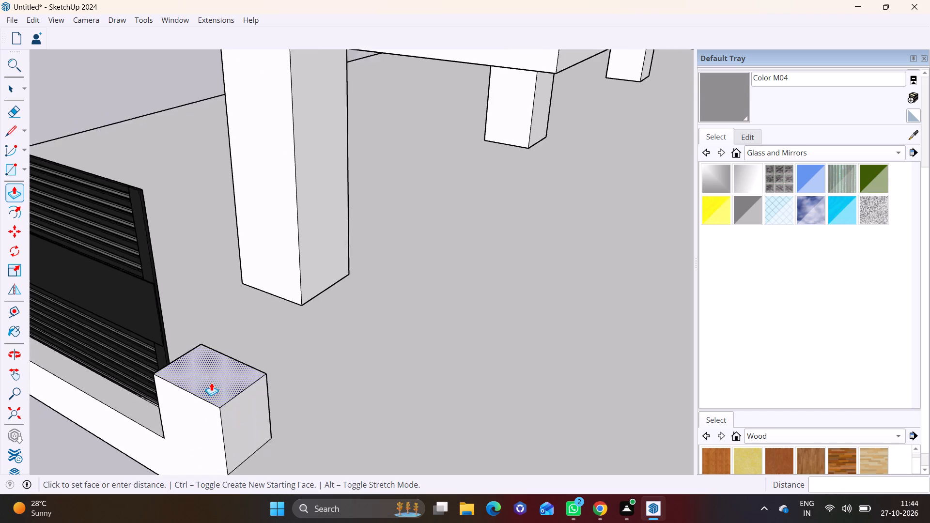
{"action": "scroll", "coordinate": [211, 383], "scroll_direction": "down", "scroll_amount": 5}
{"action": "middle_click_drag", "start_coordinate": [178, 262], "coordinate": [376, 390], "text": "shift"}
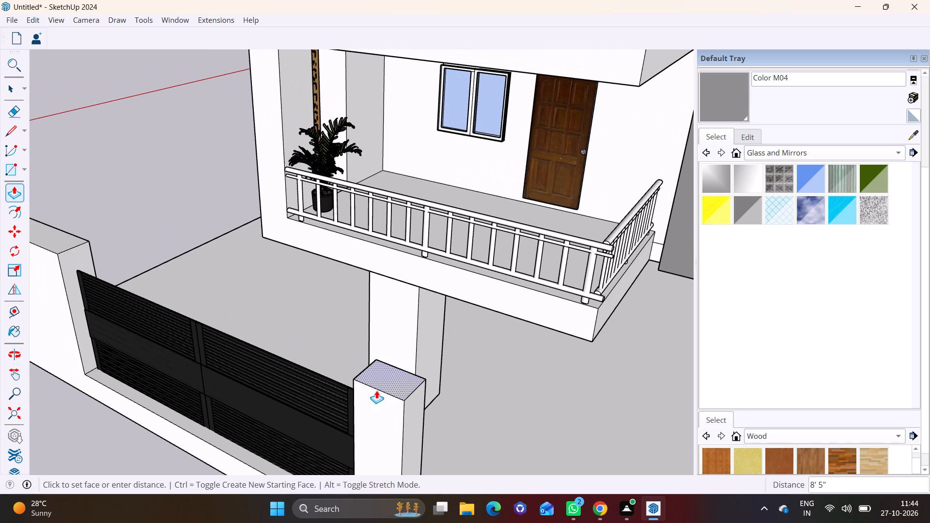
{"action": "left_click", "coordinate": [373, 260]}
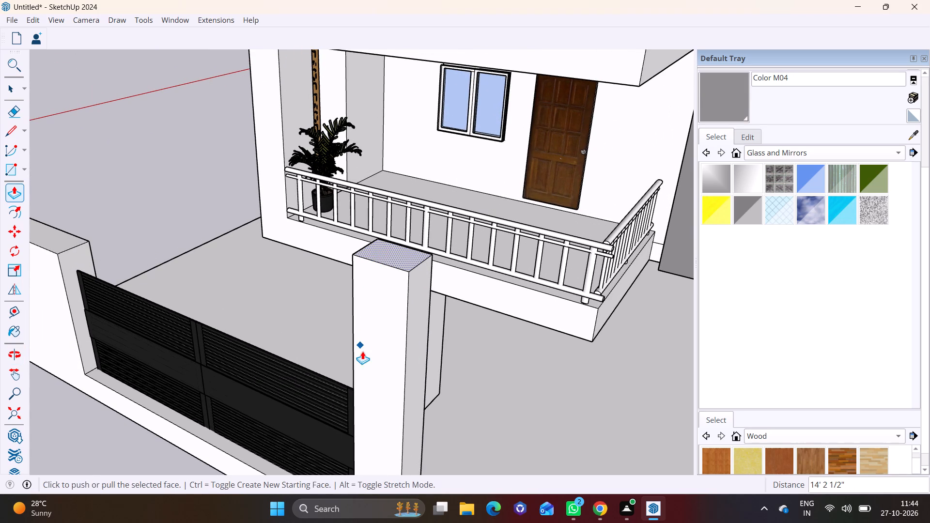
Push/Pull the top face of the new gate pillar down 2' 6 1/2".
{"action": "middle_click_drag", "start_coordinate": [364, 352], "coordinate": [572, 213]}
{"action": "scroll", "coordinate": [544, 243], "scroll_direction": "down", "scroll_amount": 3}
{"action": "middle_click_drag", "start_coordinate": [543, 171], "coordinate": [518, 322]}
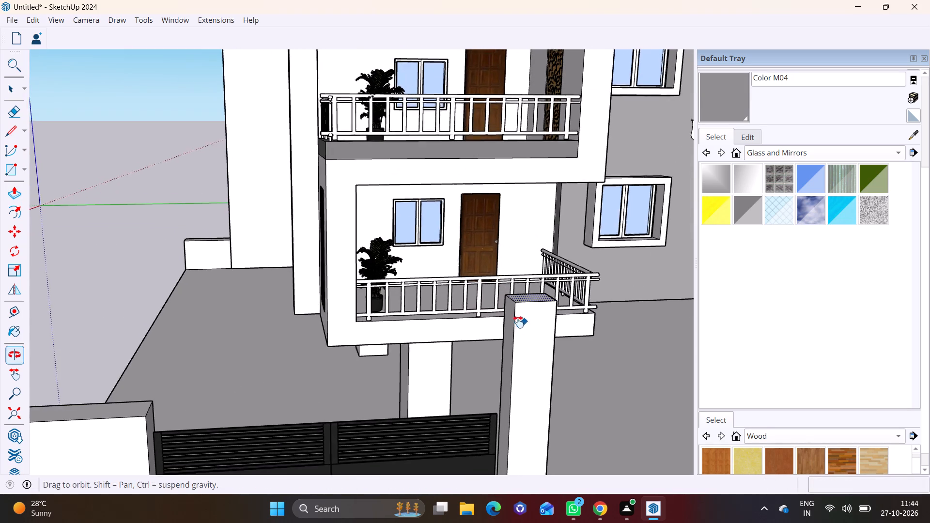
{"action": "middle_click_drag", "start_coordinate": [518, 322], "coordinate": [518, 323]}
{"action": "left_click", "coordinate": [528, 303]}
{"action": "left_click", "coordinate": [518, 343]}
{"action": "middle_click_drag", "start_coordinate": [486, 368], "coordinate": [510, 357], "text": "shift"}
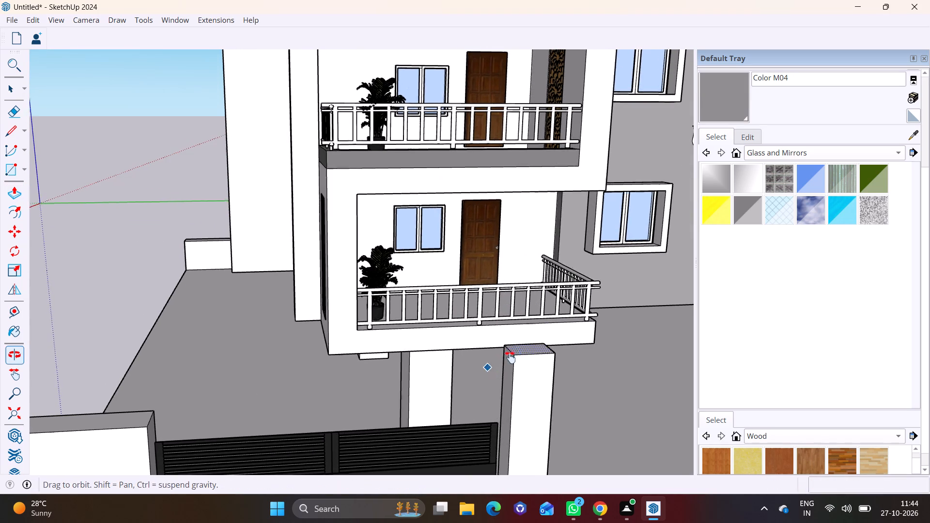
{"action": "middle_click_drag", "start_coordinate": [510, 357], "coordinate": [562, 337], "text": "shift"}
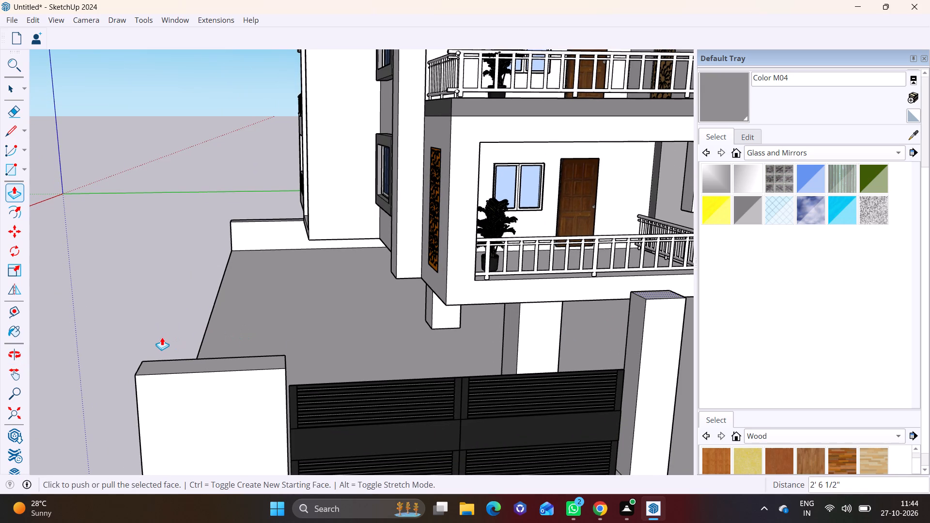
Push/Pull the gate-facing side of the wide corner pillar inward about 4' 9" to narrow it.
{"action": "scroll", "coordinate": [162, 337], "scroll_direction": "up", "scroll_amount": 1}
{"action": "scroll", "coordinate": [160, 434], "scroll_direction": "down", "scroll_amount": 3}
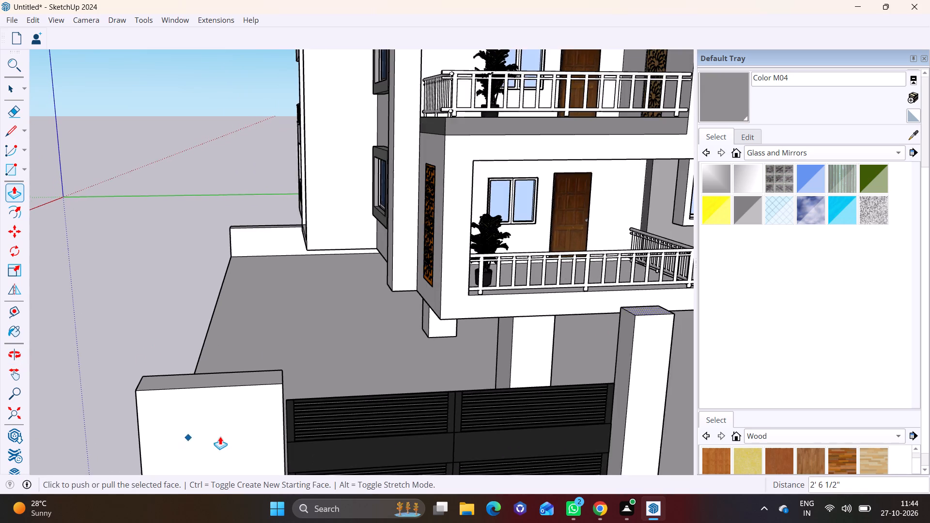
{"action": "scroll", "coordinate": [220, 436], "scroll_direction": "down", "scroll_amount": 2}
{"action": "middle_click_drag", "start_coordinate": [231, 432], "coordinate": [93, 408]}
{"action": "scroll", "coordinate": [149, 390], "scroll_direction": "up", "scroll_amount": 2}
{"action": "key", "text": "space"}
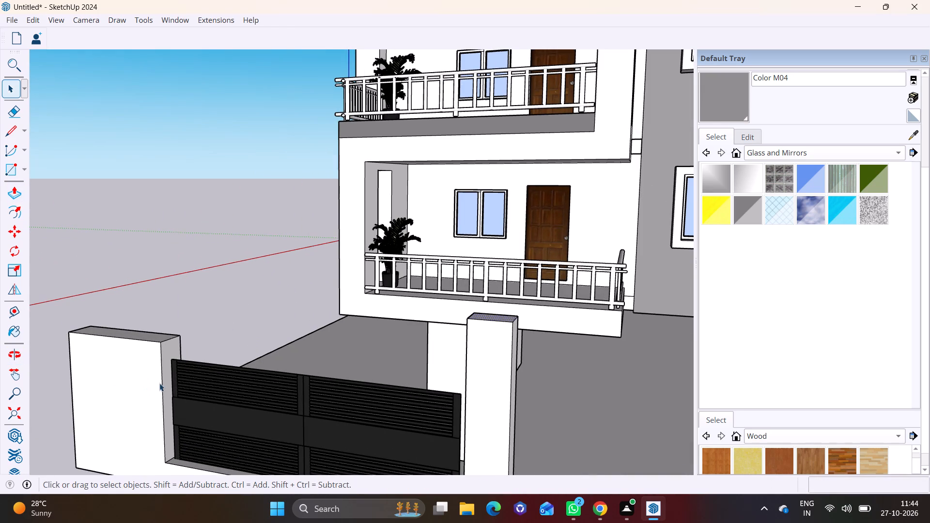
{"action": "left_click", "coordinate": [175, 372]}
{"action": "left_click", "coordinate": [166, 377]}
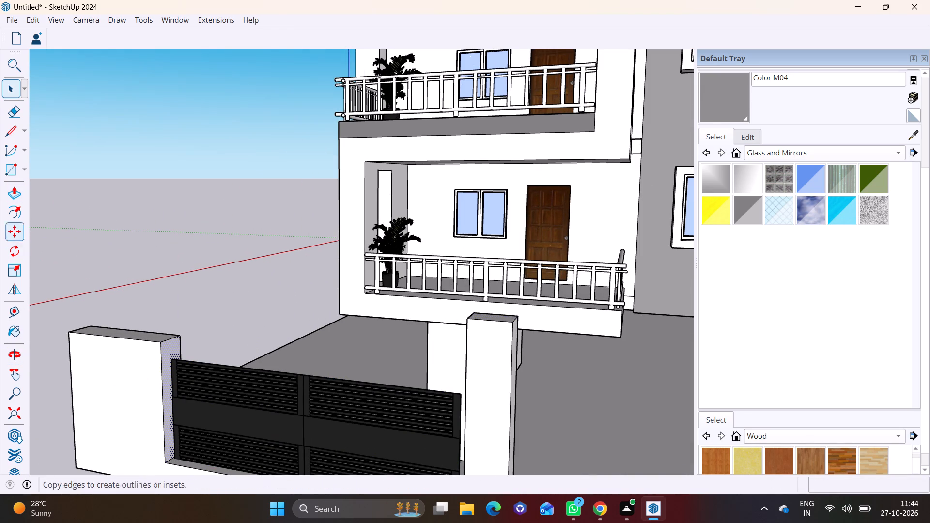
{"action": "left_click", "coordinate": [6, 195]}
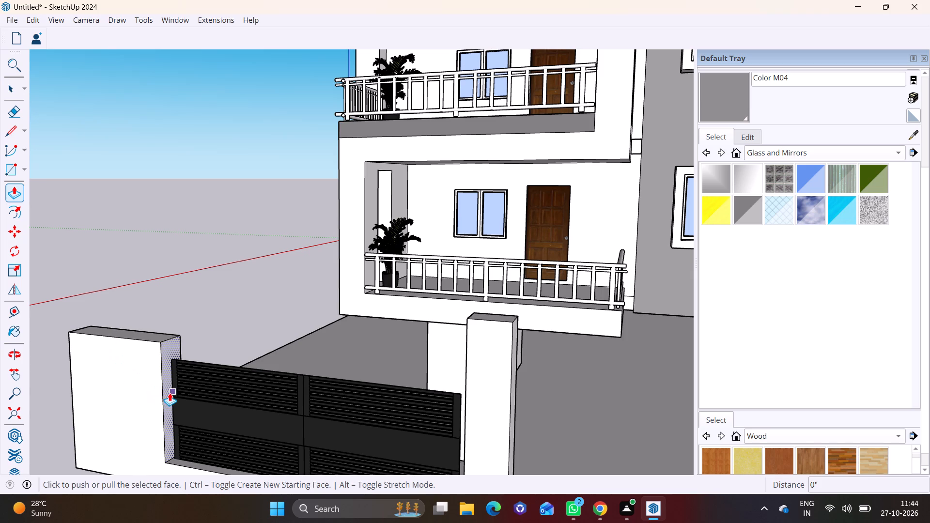
{"action": "left_click", "coordinate": [167, 392]}
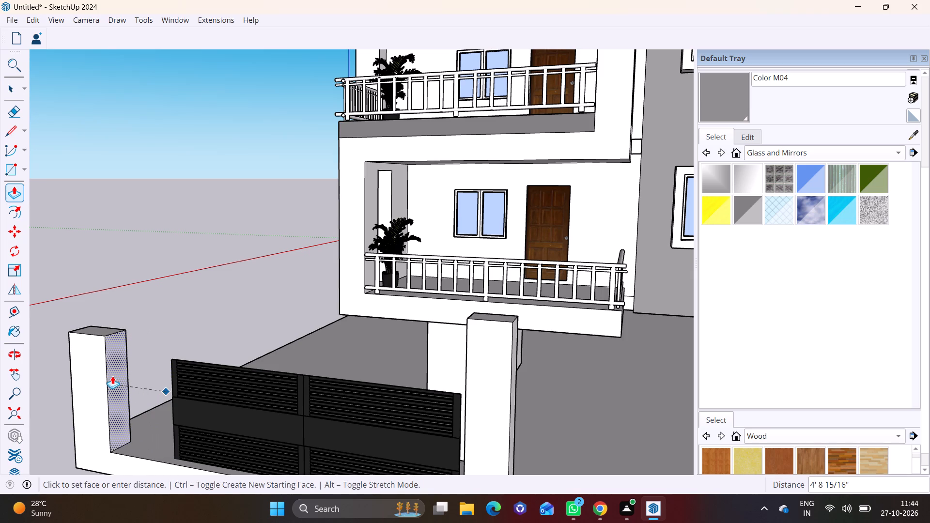
{"action": "left_click", "coordinate": [112, 376]}
Push/Pull the corner pillar's top face up 3' 2 3/4" to match the height of the opposite gate pillar.
{"action": "middle_click_drag", "start_coordinate": [159, 390], "coordinate": [263, 387]}
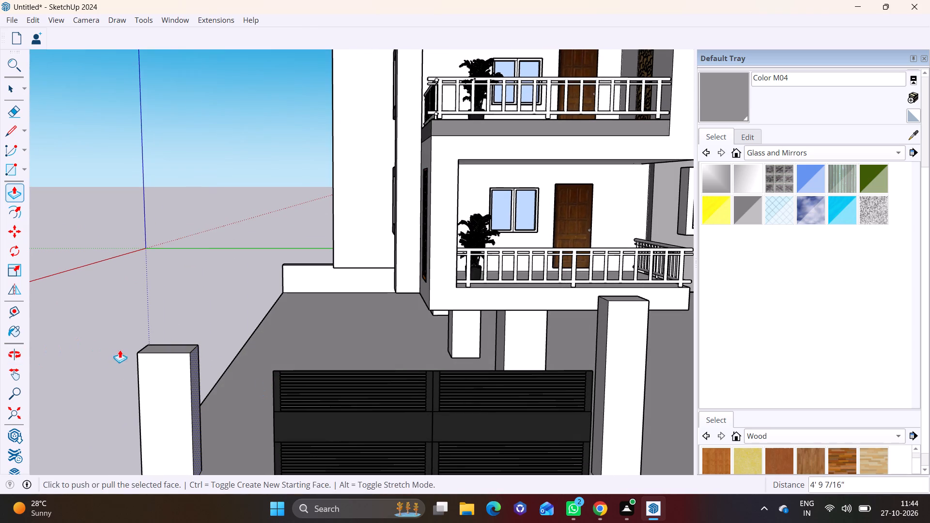
{"action": "key", "text": "space"}
{"action": "left_click", "coordinate": [7, 86]}
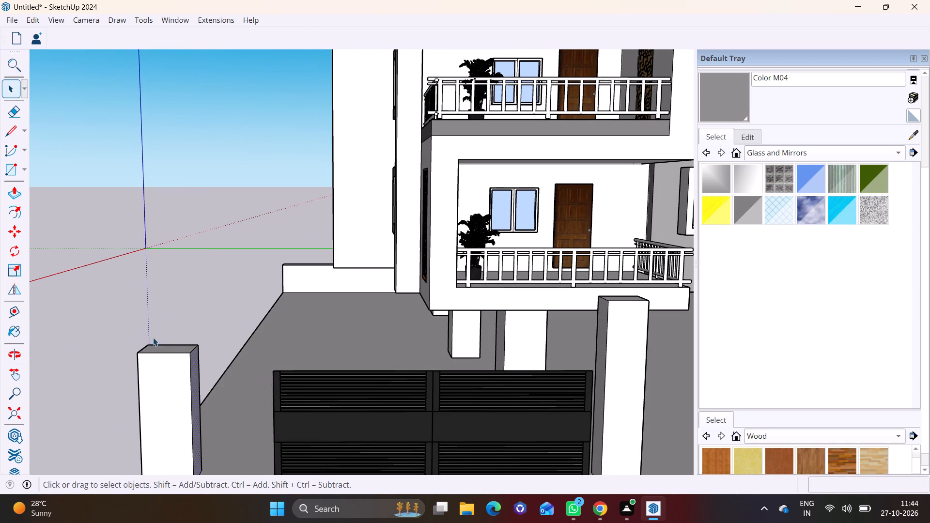
{"action": "left_click", "coordinate": [158, 351]}
{"action": "left_click", "coordinate": [16, 191]}
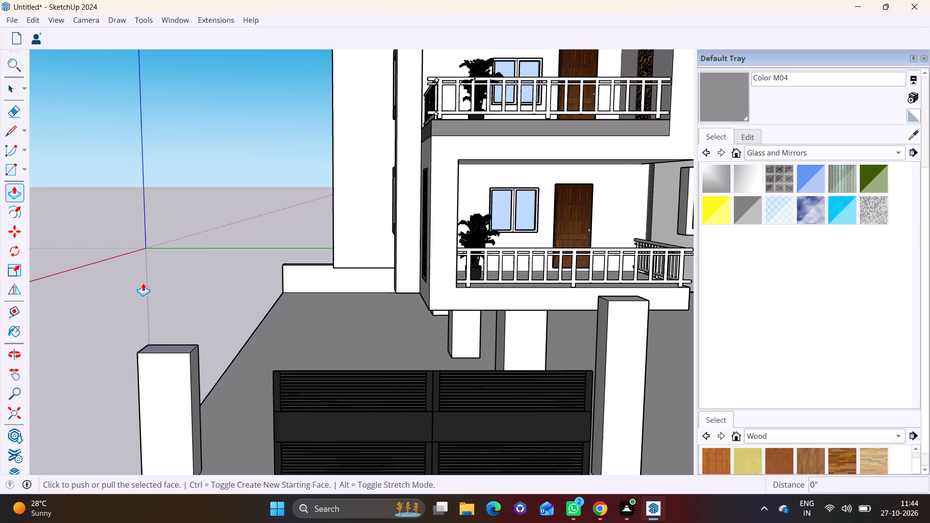
{"action": "left_click", "coordinate": [170, 344]}
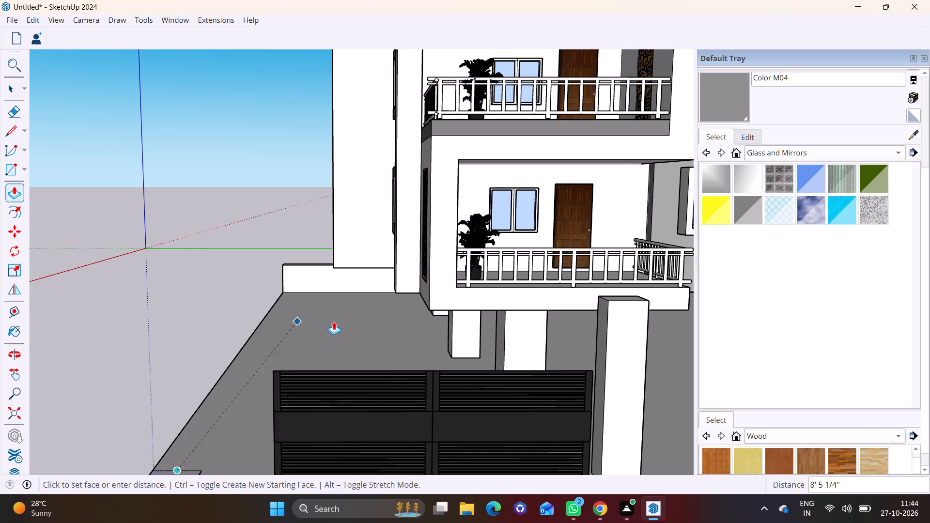
{"action": "left_click", "coordinate": [610, 300]}
Draw a rectangle of about 3' 6" by 3' 11" on the slab's side edge, set back from the corner pillar, as another pillar base.
{"action": "scroll", "coordinate": [272, 342], "scroll_direction": "down", "scroll_amount": 2}
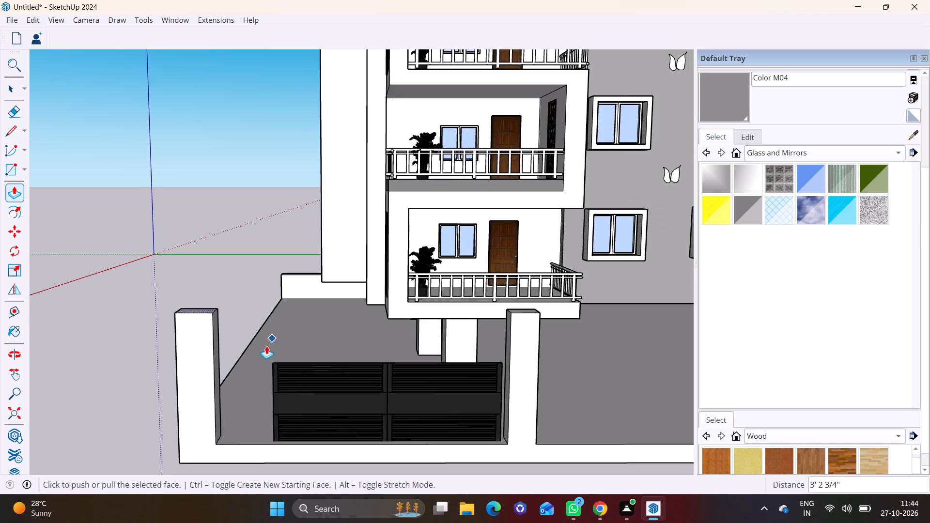
{"action": "scroll", "coordinate": [266, 346], "scroll_direction": "down", "scroll_amount": 8}
{"action": "middle_click_drag", "start_coordinate": [229, 380], "coordinate": [566, 388]}
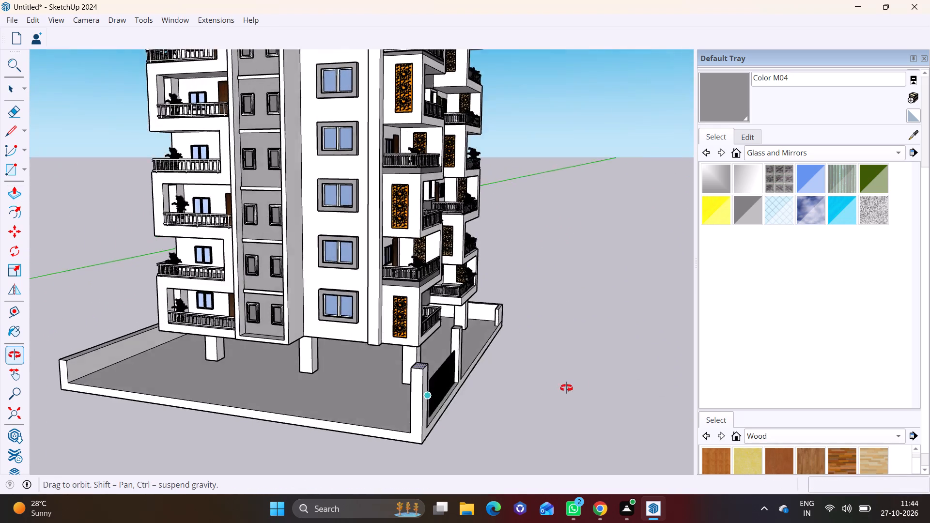
{"action": "middle_click_drag", "start_coordinate": [566, 388], "coordinate": [597, 378]}
{"action": "left_click", "coordinate": [23, 165]}
{"action": "left_click", "coordinate": [25, 184]}
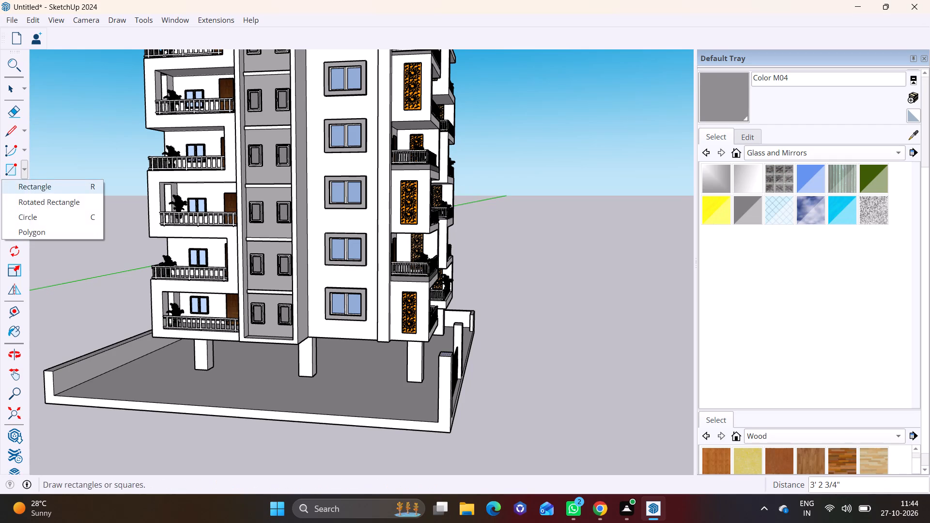
{"action": "middle_click_drag", "start_coordinate": [303, 431], "coordinate": [370, 474]}
{"action": "scroll", "coordinate": [438, 449], "scroll_direction": "up", "scroll_amount": 7}
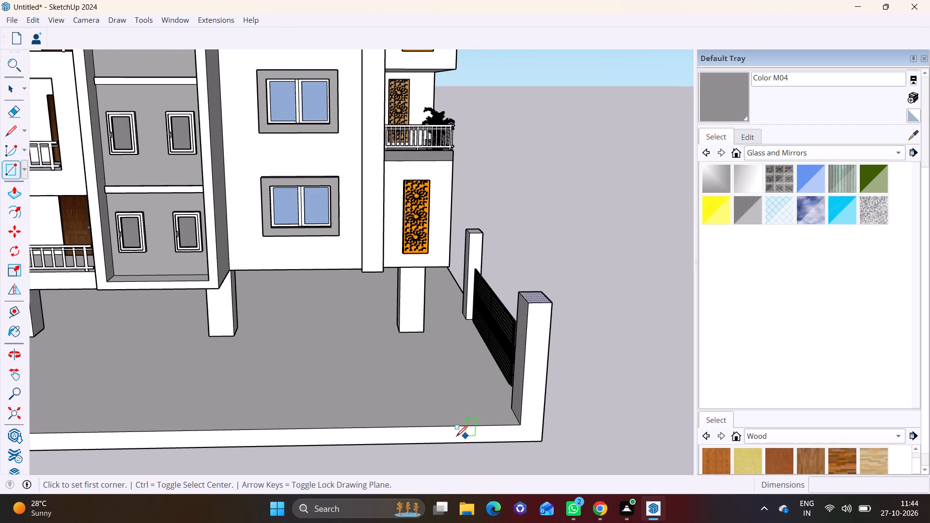
{"action": "left_click", "coordinate": [338, 426]}
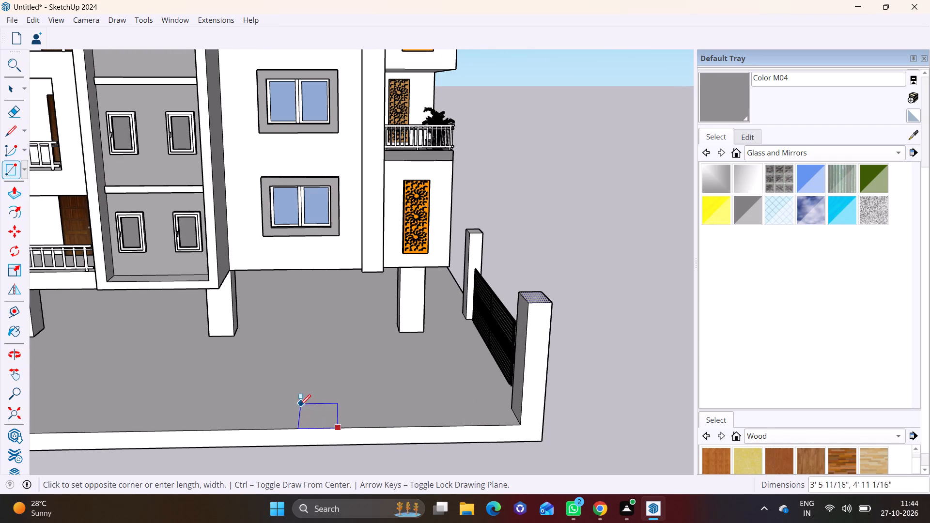
{"action": "left_click", "coordinate": [301, 409]}
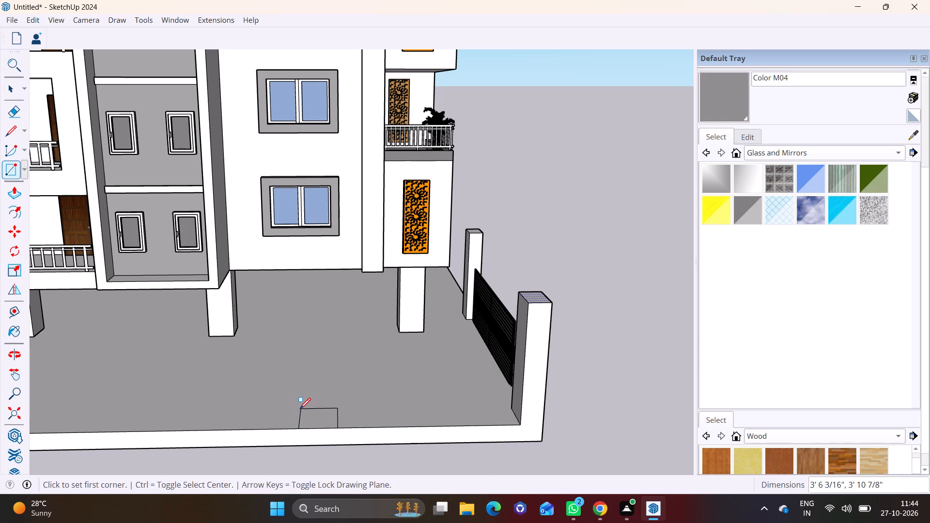
Push/Pull the side-edge rectangle up 11' 8" to match the corner pillar's height.
{"action": "key", "text": "space"}
{"action": "left_click", "coordinate": [315, 424]}
{"action": "left_click", "coordinate": [16, 197]}
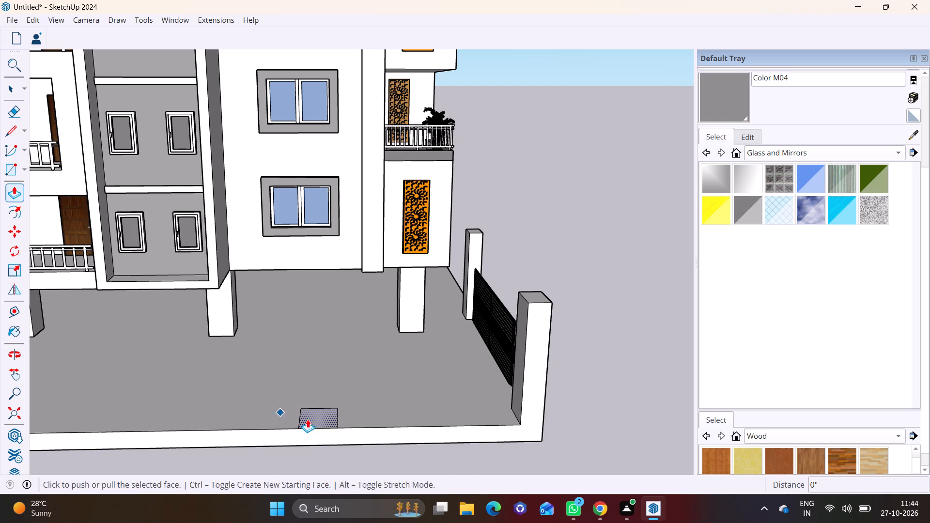
{"action": "left_click", "coordinate": [316, 410]}
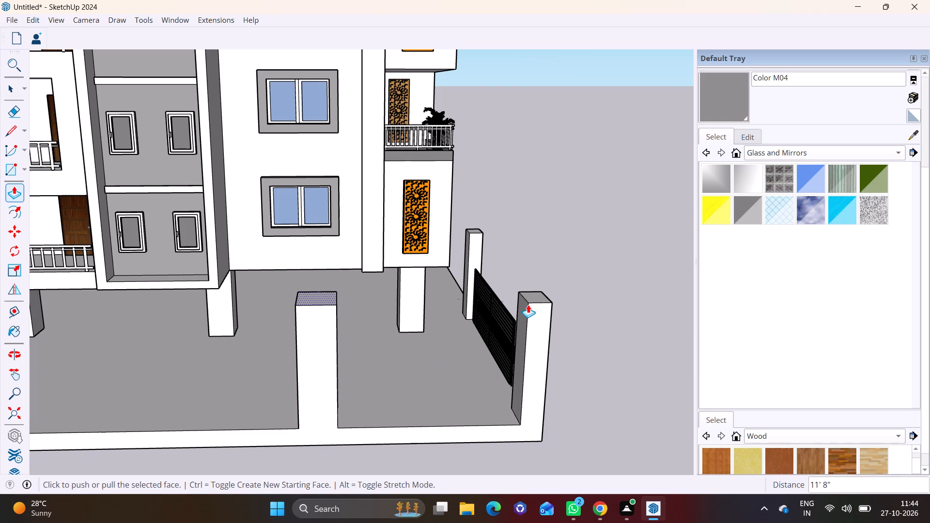
{"action": "left_click", "coordinate": [528, 305]}
Push/Pull the building-facing side of the new side-edge pillar inward about 1' 6" to slim it.
{"action": "middle_click_drag", "start_coordinate": [394, 334], "coordinate": [262, 260]}
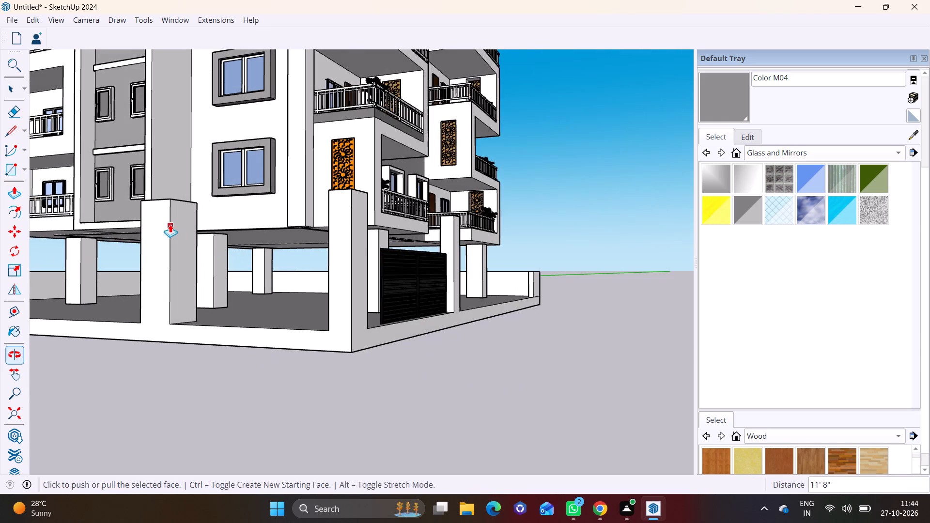
{"action": "scroll", "coordinate": [170, 224], "scroll_direction": "up", "scroll_amount": 3}
{"action": "middle_click_drag", "start_coordinate": [212, 275], "coordinate": [104, 341]}
{"action": "middle_click_drag", "start_coordinate": [99, 326], "coordinate": [287, 285]}
{"action": "middle_click_drag", "start_coordinate": [308, 306], "coordinate": [160, 368]}
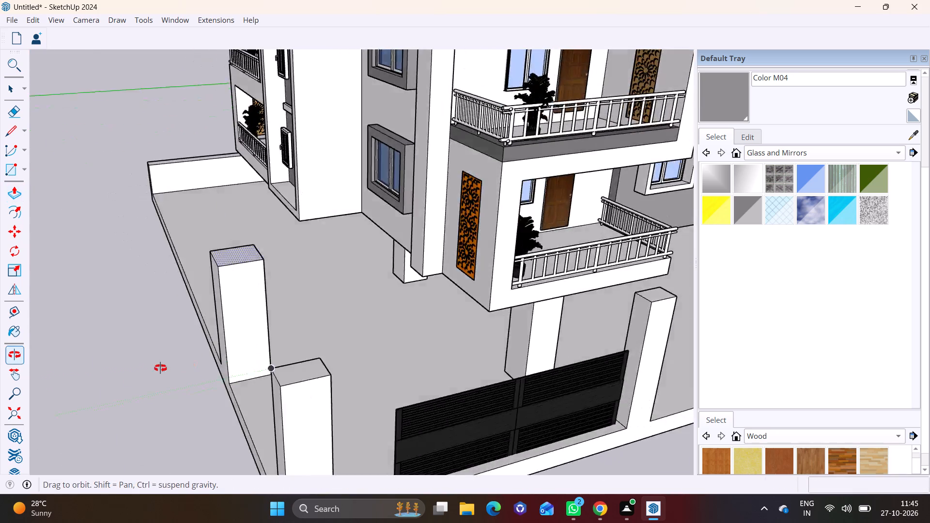
{"action": "scroll", "coordinate": [160, 368], "scroll_direction": "up", "scroll_amount": 1}
{"action": "middle_click_drag", "start_coordinate": [160, 368], "coordinate": [136, 372]}
{"action": "scroll", "coordinate": [300, 268], "scroll_direction": "up", "scroll_amount": 5}
{"action": "key", "text": "space"}
{"action": "left_click", "coordinate": [214, 299]}
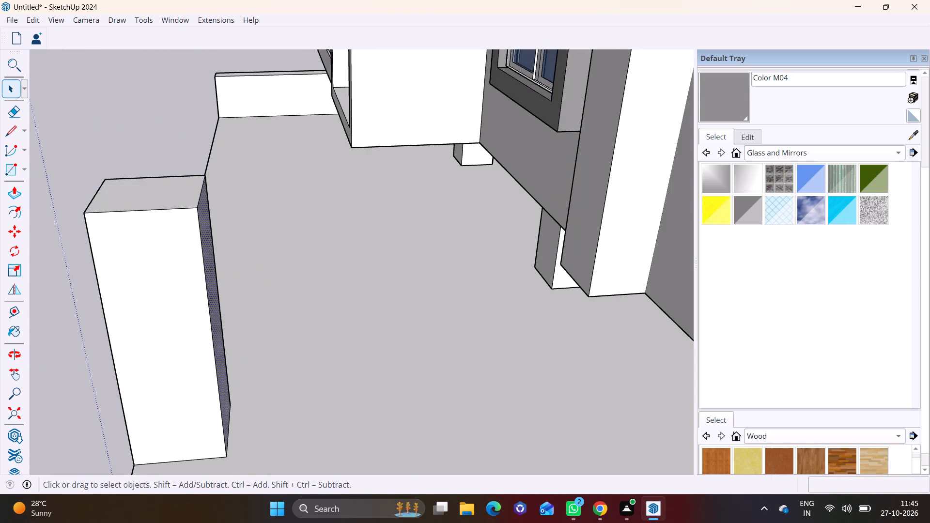
{"action": "left_click", "coordinate": [14, 184]}
{"action": "left_click", "coordinate": [218, 293]}
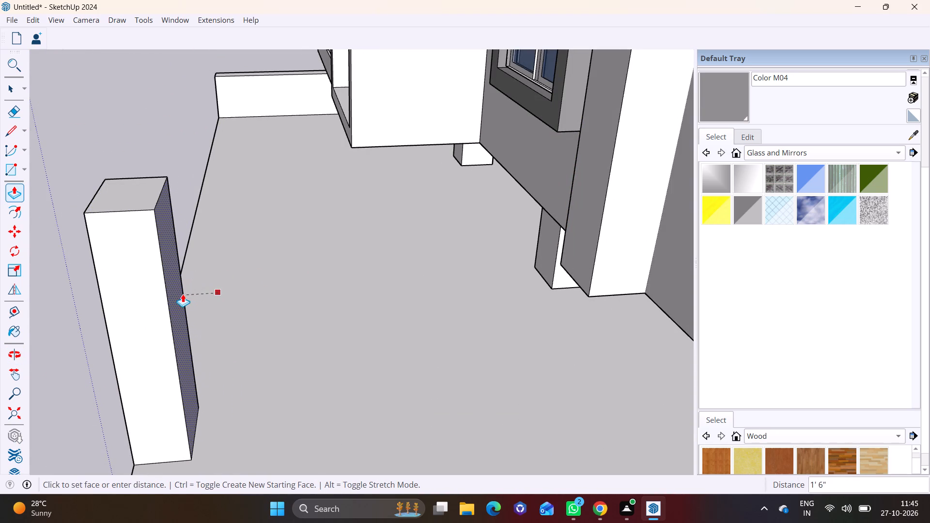
{"action": "left_click", "coordinate": [180, 293]}
Draw a line about 2' 3" long across the side-edge pillar's face just below its top, on the side facing the corner pillar.
{"action": "left_click", "coordinate": [6, 135]}
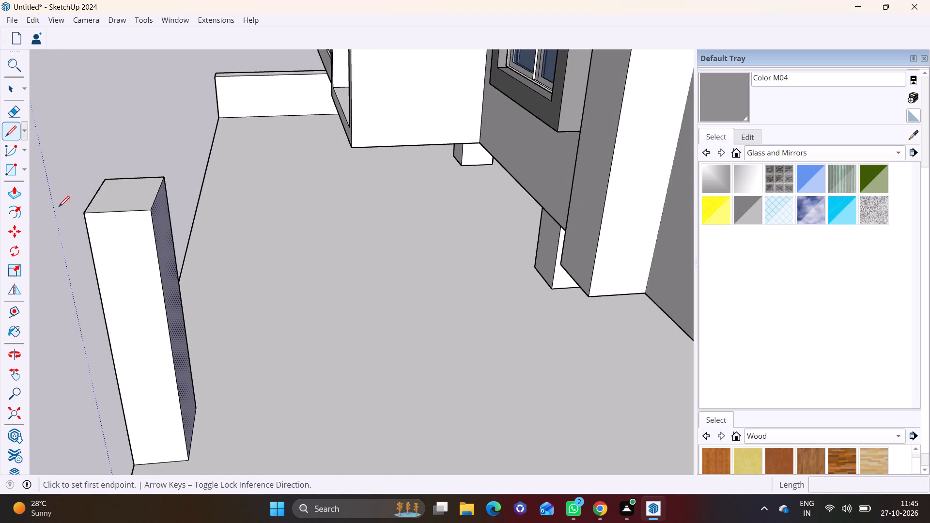
{"action": "left_click", "coordinate": [89, 241]}
{"action": "left_click", "coordinate": [156, 241]}
{"action": "key", "text": "space"}
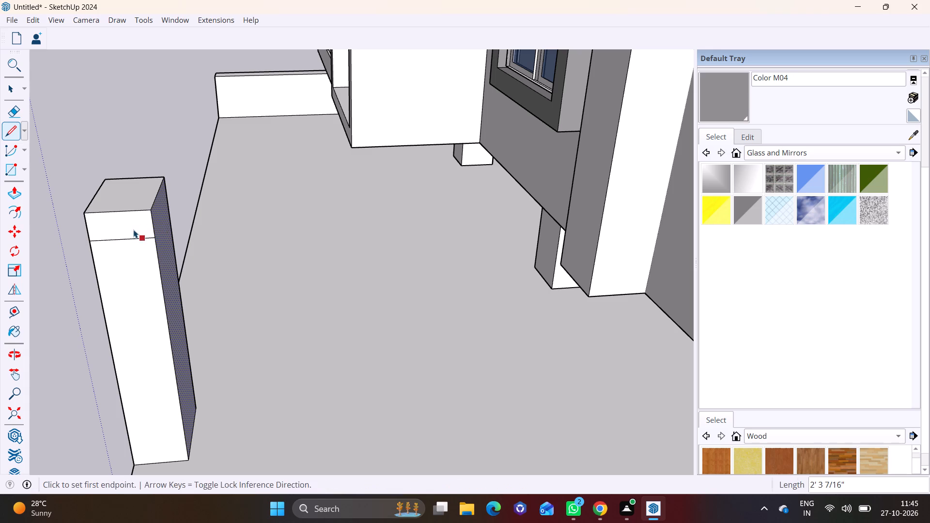
Push/Pull the side-edge pillar's top band 16' 7 5/8" to the corner pillar, forming a connecting beam.
{"action": "left_click", "coordinate": [133, 229]}
{"action": "left_click", "coordinate": [8, 193]}
{"action": "left_click", "coordinate": [120, 226]}
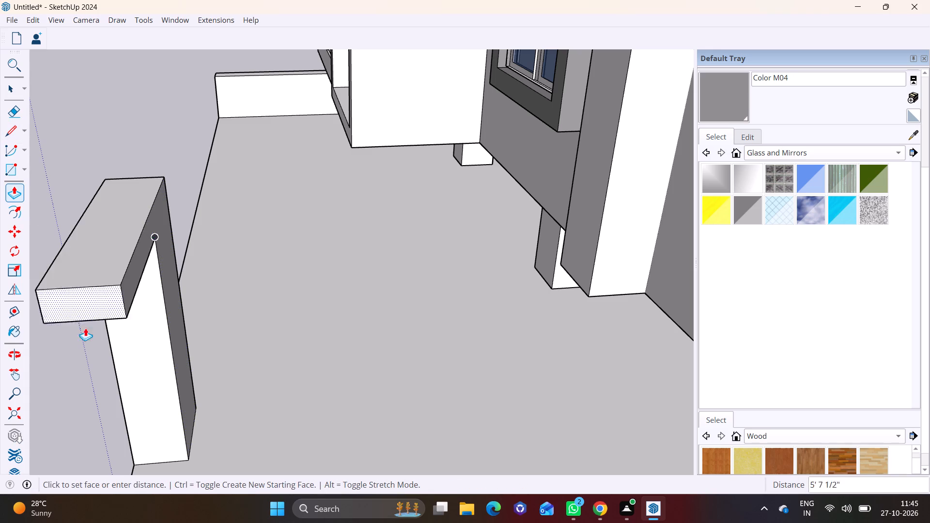
{"action": "scroll", "coordinate": [85, 333], "scroll_direction": "down", "scroll_amount": 10}
{"action": "middle_click_drag", "start_coordinate": [105, 362], "coordinate": [182, 293], "text": "shift"}
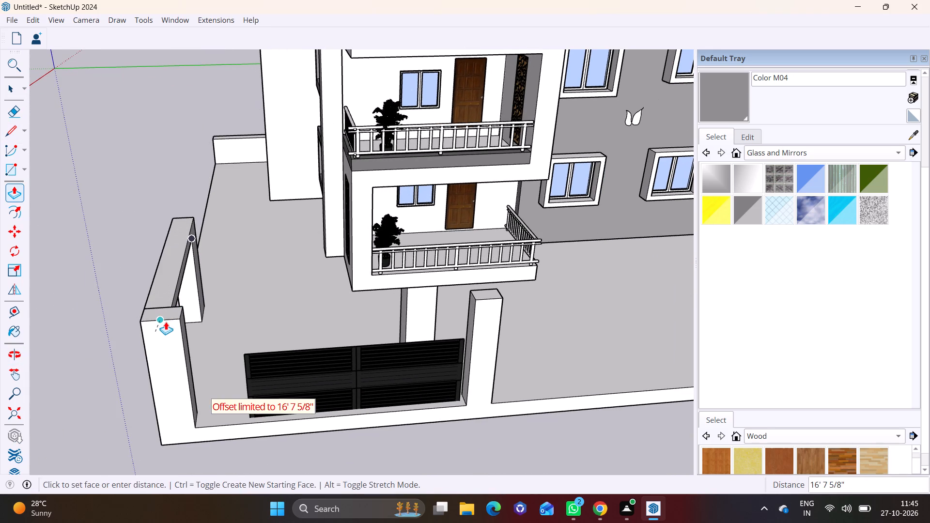
{"action": "left_click", "coordinate": [165, 323]}
Draw a line across the corner pillar's gate-facing side just below its top, from edge to edge, marking off a top band.
{"action": "middle_click_drag", "start_coordinate": [209, 324], "coordinate": [111, 303]}
{"action": "scroll", "coordinate": [149, 283], "scroll_direction": "up", "scroll_amount": 6}
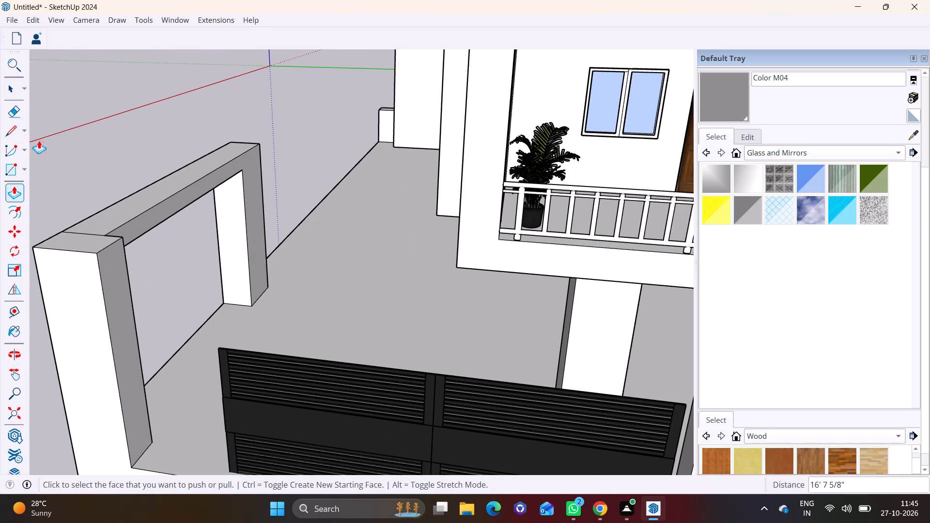
{"action": "left_click", "coordinate": [13, 130]}
{"action": "left_click", "coordinate": [105, 277]}
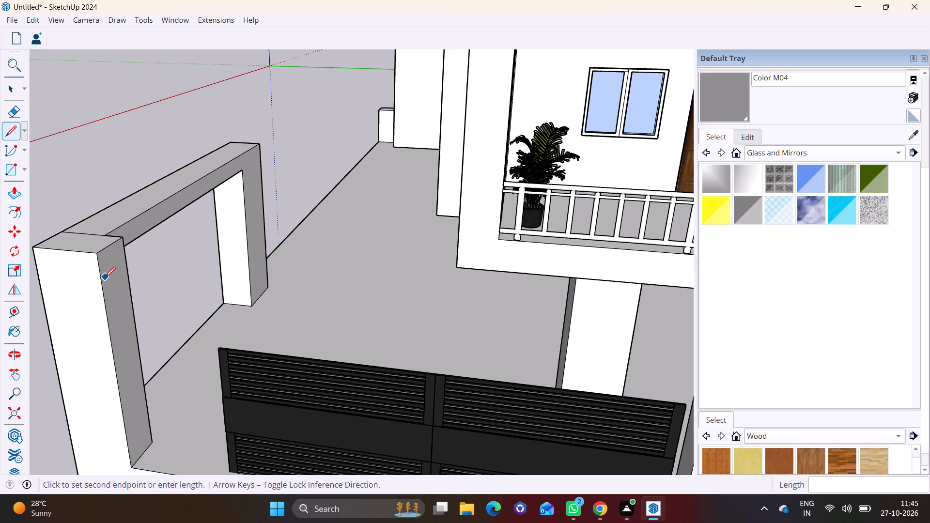
{"action": "left_click", "coordinate": [128, 265]}
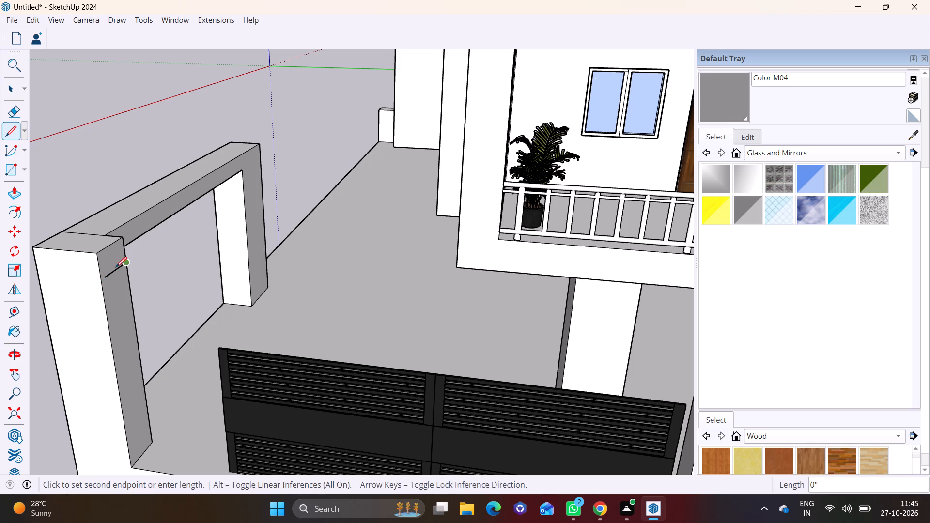
{"action": "left_click", "coordinate": [105, 279]}
{"action": "left_click", "coordinate": [101, 281]}
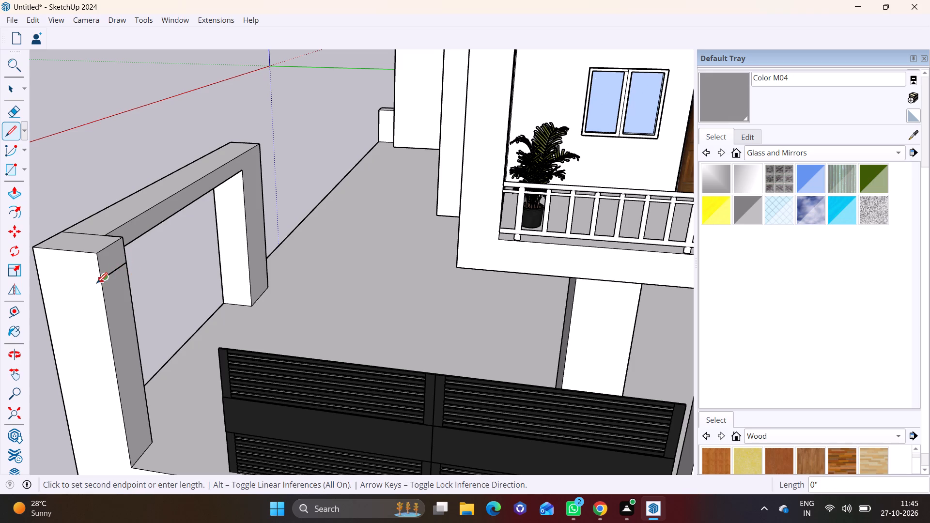
{"action": "left_click", "coordinate": [96, 283]}
{"action": "key", "text": "space"}
{"action": "scroll", "coordinate": [108, 275], "scroll_direction": "up", "scroll_amount": 6}
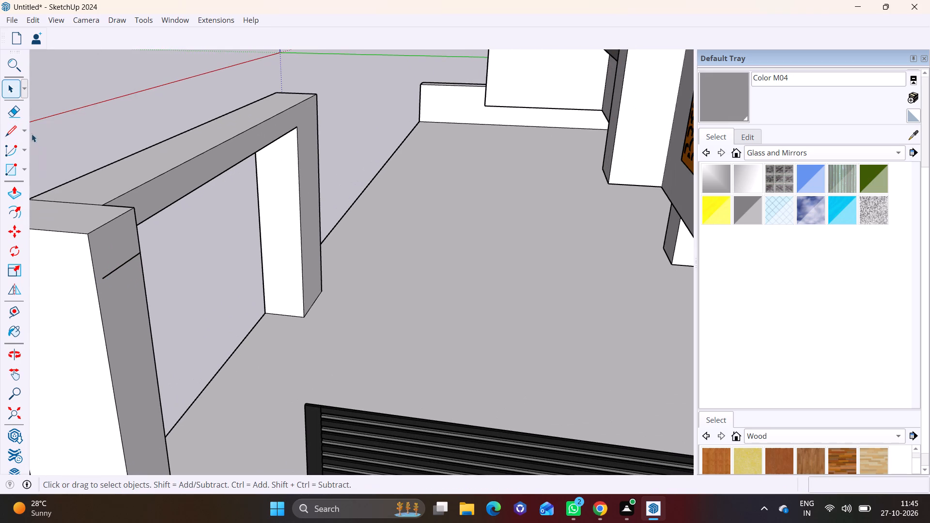
{"action": "left_click", "coordinate": [14, 128]}
{"action": "scroll", "coordinate": [80, 230], "scroll_direction": "up", "scroll_amount": 6}
{"action": "left_click", "coordinate": [112, 303]}
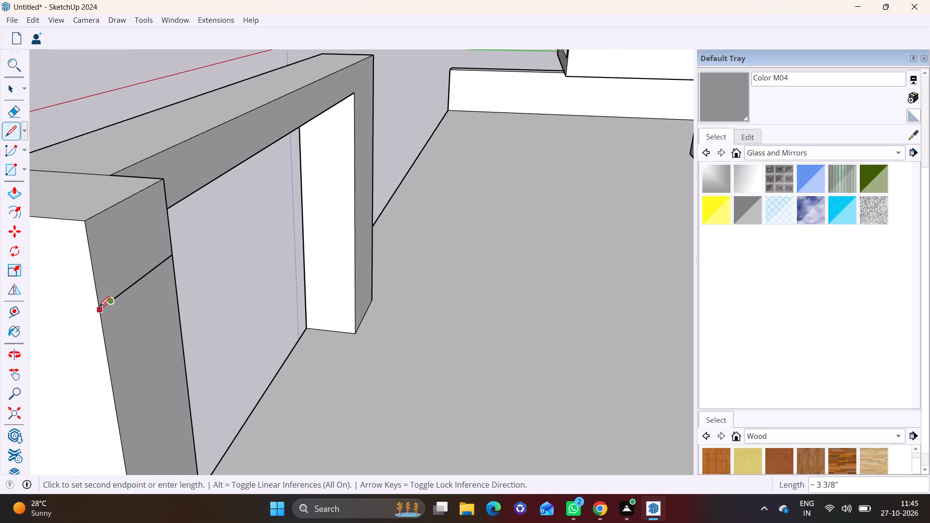
{"action": "left_click", "coordinate": [99, 307]}
{"action": "key", "text": "space"}
Push/Pull the corner pillar's top band about 25' 6" over the gate to the opposite gate pillar as a beam.
{"action": "left_click", "coordinate": [118, 271]}
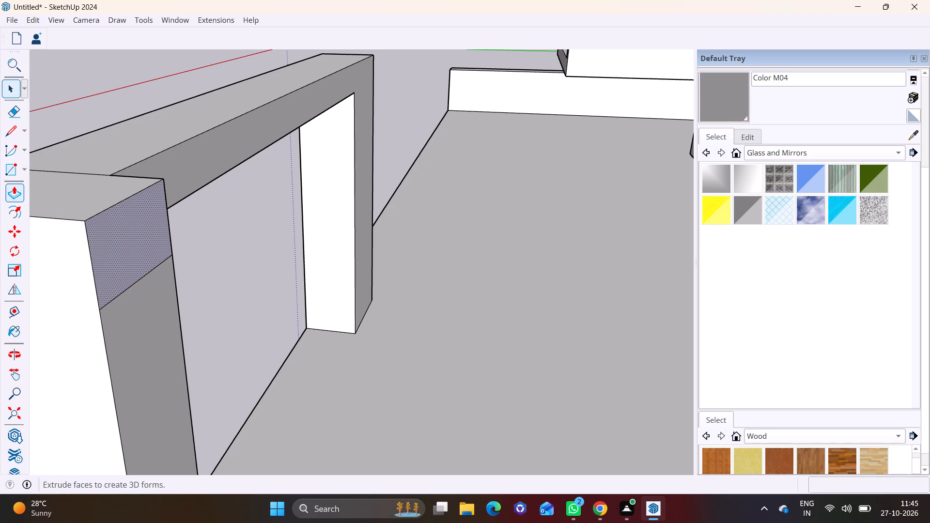
{"action": "left_click", "coordinate": [6, 188]}
{"action": "left_click", "coordinate": [139, 242]}
{"action": "scroll", "coordinate": [311, 278], "scroll_direction": "down", "scroll_amount": 12}
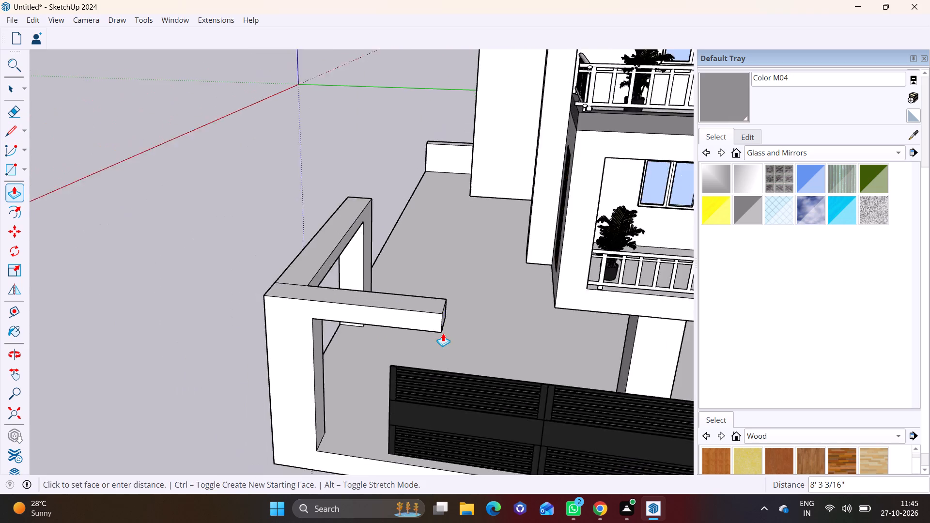
{"action": "scroll", "coordinate": [443, 333], "scroll_direction": "down", "scroll_amount": 3}
{"action": "middle_click_drag", "start_coordinate": [449, 332], "coordinate": [359, 329], "text": "shift"}
{"action": "left_click", "coordinate": [551, 360]}
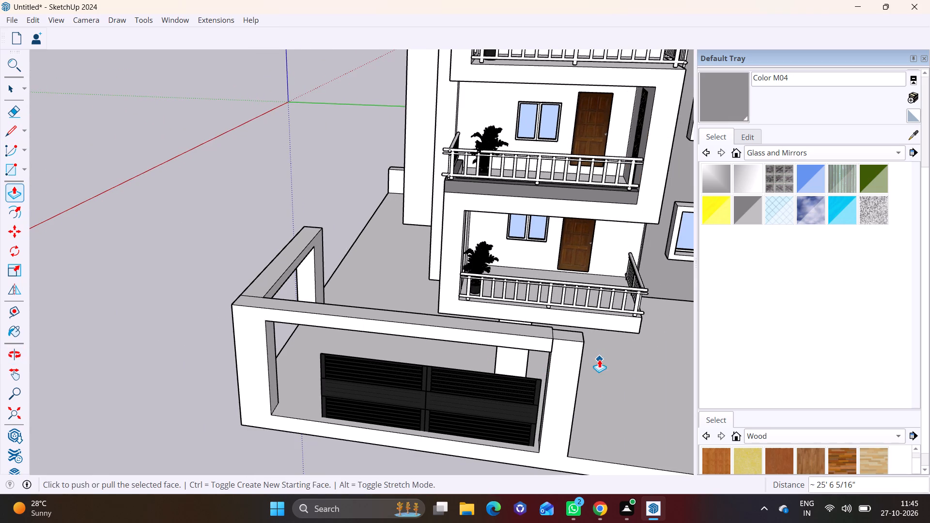
Push/Pull the gate beam's inner side face about 4 7/16" so it is flush with the supporting pillar's side.
{"action": "middle_click_drag", "start_coordinate": [599, 359], "coordinate": [373, 335]}
{"action": "scroll", "coordinate": [350, 335], "scroll_direction": "up", "scroll_amount": 6}
{"action": "middle_click_drag", "start_coordinate": [314, 349], "coordinate": [189, 352]}
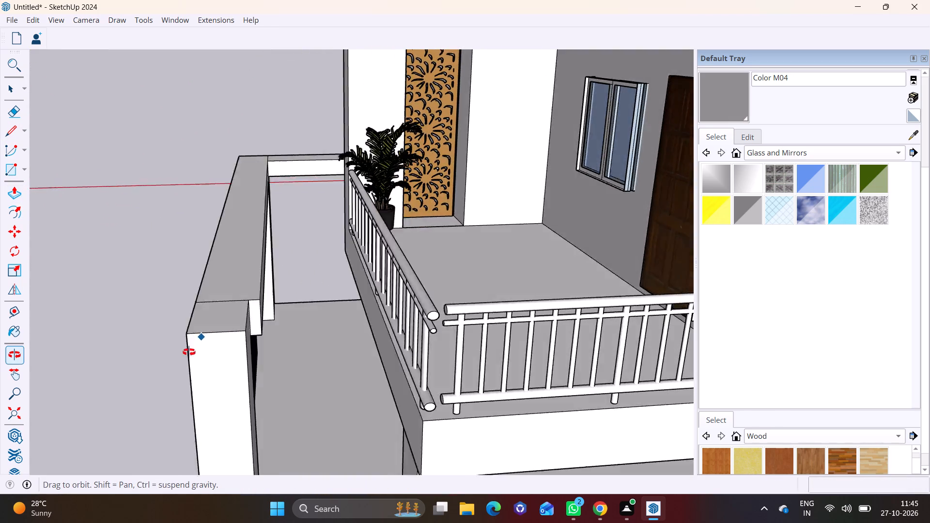
{"action": "middle_click_drag", "start_coordinate": [189, 352], "coordinate": [149, 374]}
{"action": "scroll", "coordinate": [236, 323], "scroll_direction": "up", "scroll_amount": 2}
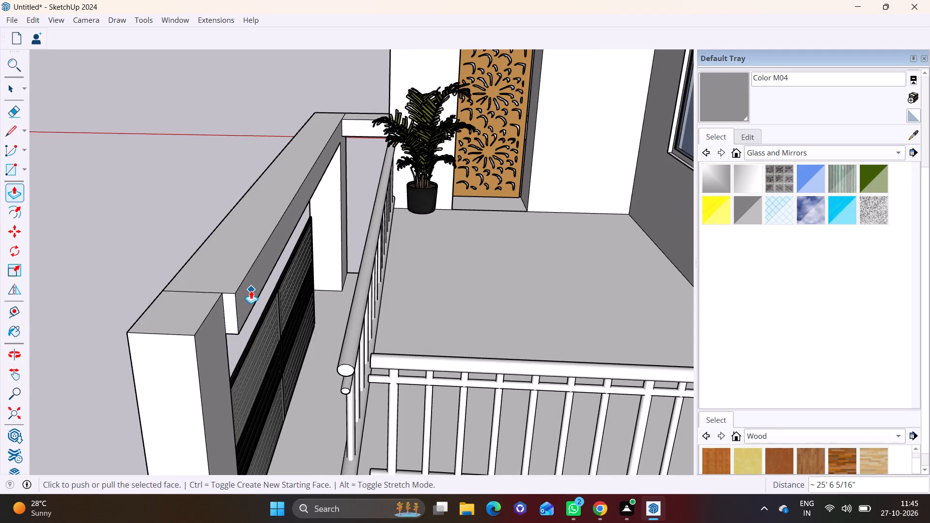
{"action": "key", "text": "space"}
{"action": "left_click", "coordinate": [251, 291]}
{"action": "left_click", "coordinate": [15, 192]}
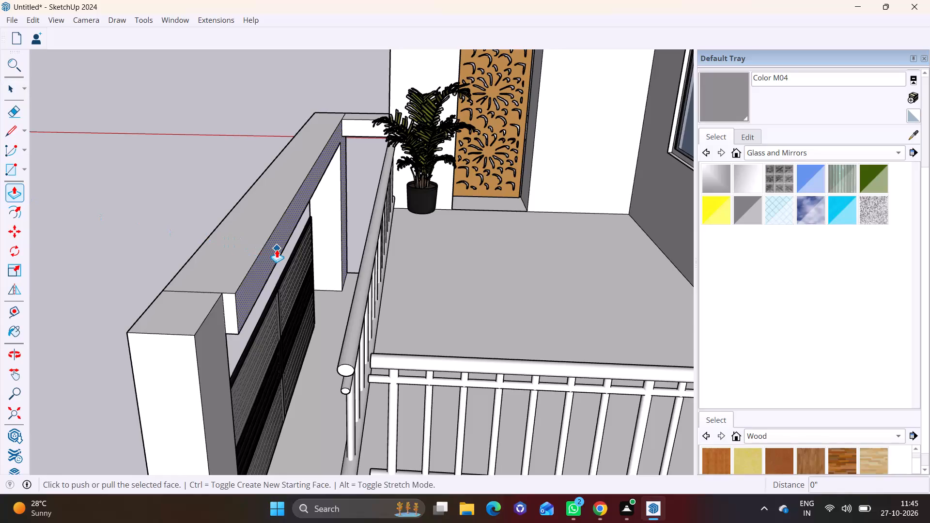
{"action": "left_click", "coordinate": [277, 249]}
{"action": "left_click", "coordinate": [221, 315]}
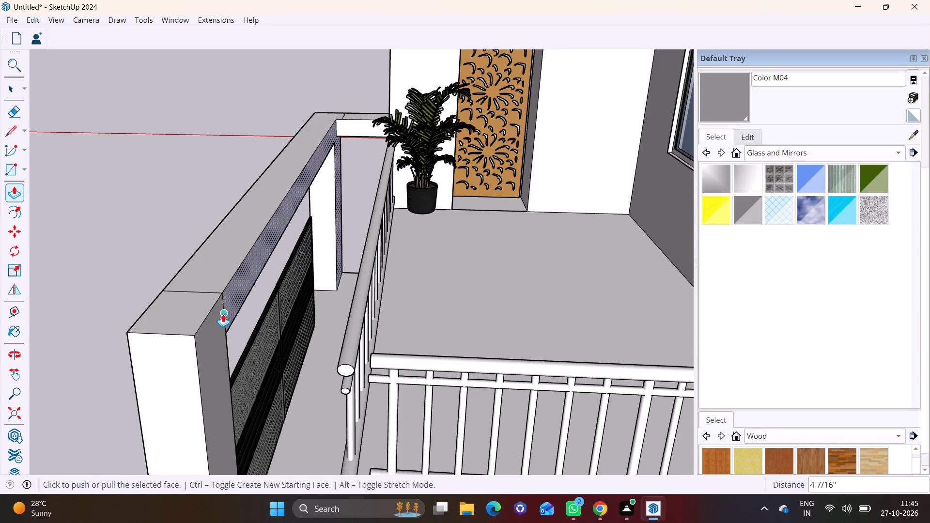
{"action": "scroll", "coordinate": [223, 312], "scroll_direction": "down", "scroll_amount": 3}
{"action": "middle_click_drag", "start_coordinate": [126, 258], "coordinate": [209, 321]}
{"action": "key", "text": "space"}
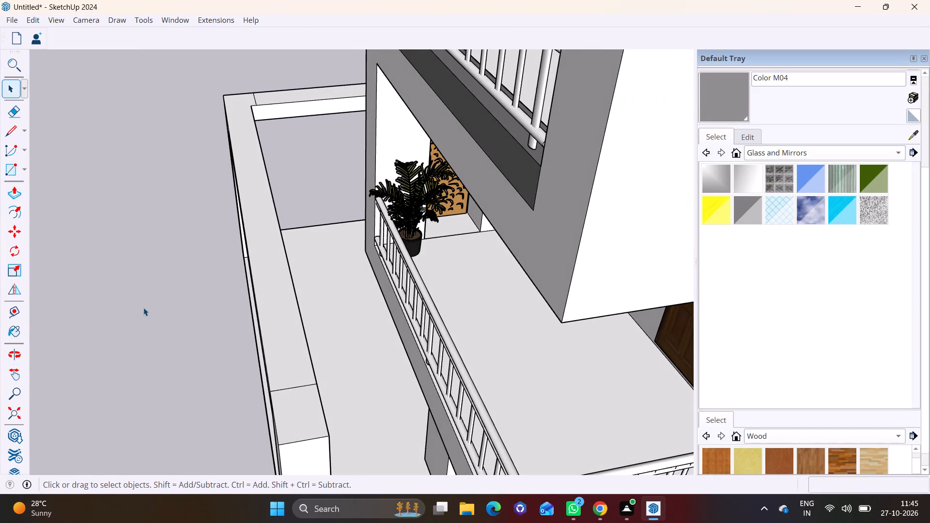
{"action": "left_click", "coordinate": [143, 308]}
Scale the gate widthwise until its side edge meets the corner pillar, closing the gap in the opening.
{"action": "middle_click_drag", "start_coordinate": [270, 366], "coordinate": [484, 277]}
{"action": "scroll", "coordinate": [373, 343], "scroll_direction": "down", "scroll_amount": 6}
{"action": "middle_click_drag", "start_coordinate": [386, 397], "coordinate": [551, 326]}
{"action": "left_click", "coordinate": [446, 336]}
{"action": "left_click_drag", "start_coordinate": [11, 265], "coordinate": [17, 268]}
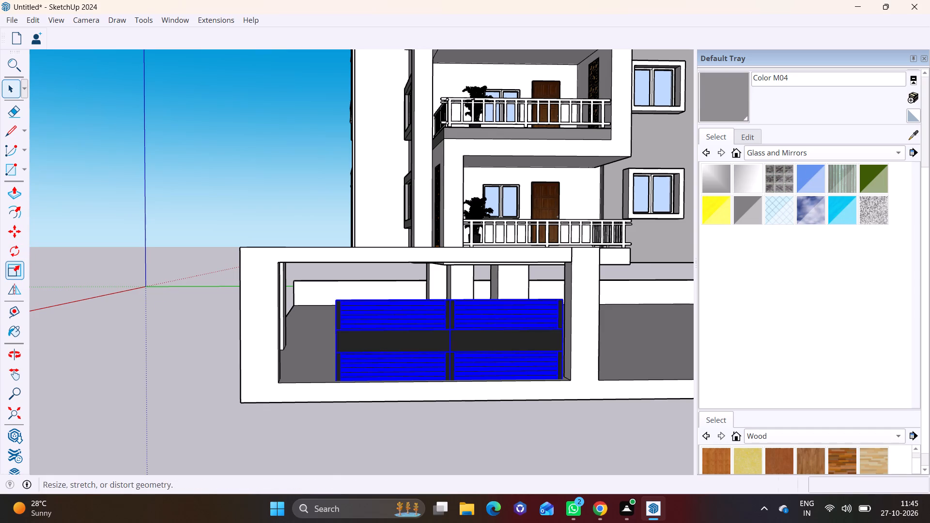
{"action": "scroll", "coordinate": [329, 328], "scroll_direction": "up", "scroll_amount": 6}
{"action": "middle_click_drag", "start_coordinate": [354, 369], "coordinate": [470, 400]}
{"action": "scroll", "coordinate": [457, 387], "scroll_direction": "up", "scroll_amount": 6}
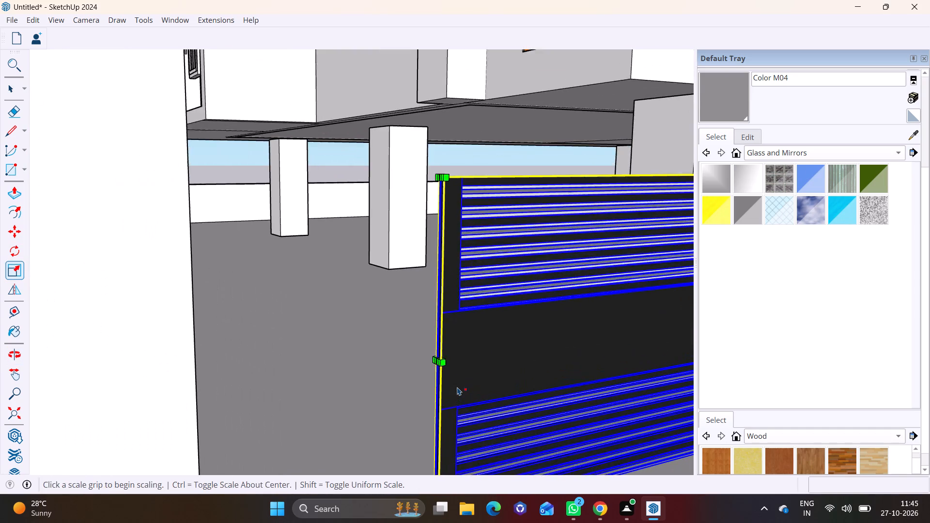
{"action": "middle_click_drag", "start_coordinate": [457, 387], "coordinate": [486, 330], "text": "shift"}
{"action": "left_click", "coordinate": [465, 306]}
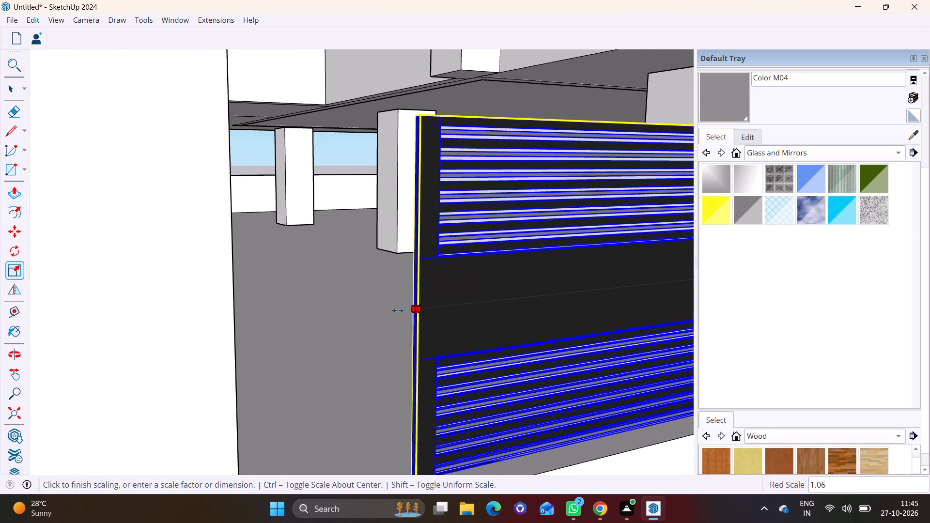
{"action": "left_click", "coordinate": [228, 326]}
{"action": "scroll", "coordinate": [202, 321], "scroll_direction": "down", "scroll_amount": 10}
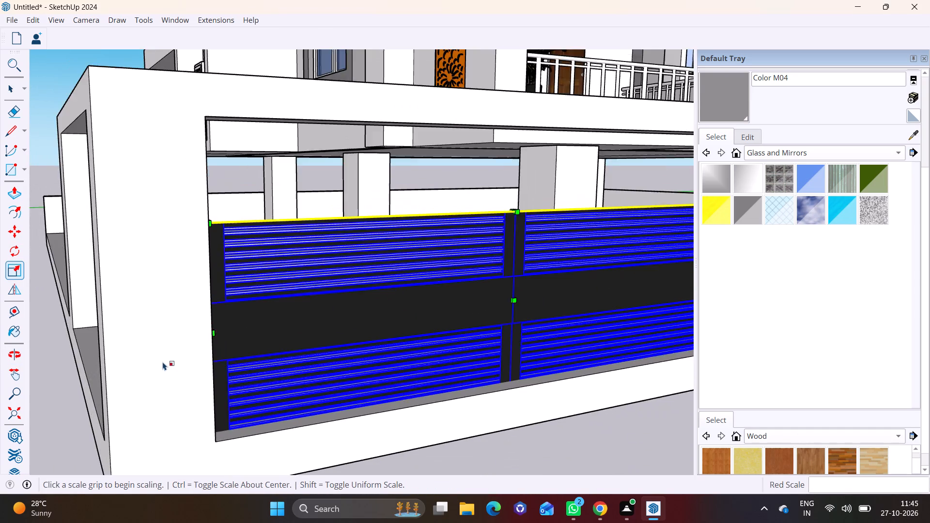
{"action": "scroll", "coordinate": [163, 362], "scroll_direction": "down", "scroll_amount": 3}
{"action": "key", "text": "space"}
{"action": "left_click", "coordinate": [478, 433]}
Draw a line between the inner base edges of the side-edge and corner pillars, marking off a floor strip under their beam.
{"action": "scroll", "coordinate": [479, 432], "scroll_direction": "down", "scroll_amount": 7}
{"action": "middle_click_drag", "start_coordinate": [475, 431], "coordinate": [380, 399]}
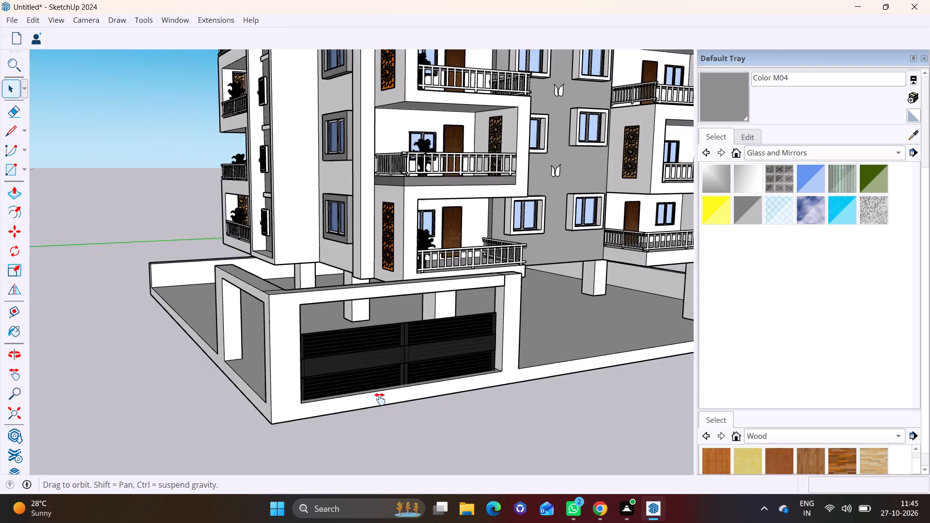
{"action": "middle_click_drag", "start_coordinate": [380, 399], "coordinate": [355, 397]}
{"action": "middle_click_drag", "start_coordinate": [248, 383], "coordinate": [526, 374]}
{"action": "middle_click_drag", "start_coordinate": [480, 369], "coordinate": [463, 427]}
{"action": "scroll", "coordinate": [472, 418], "scroll_direction": "up", "scroll_amount": 6}
{"action": "middle_click_drag", "start_coordinate": [466, 415], "coordinate": [446, 310], "text": "shift"}
{"action": "middle_click_drag", "start_coordinate": [380, 332], "coordinate": [391, 398]}
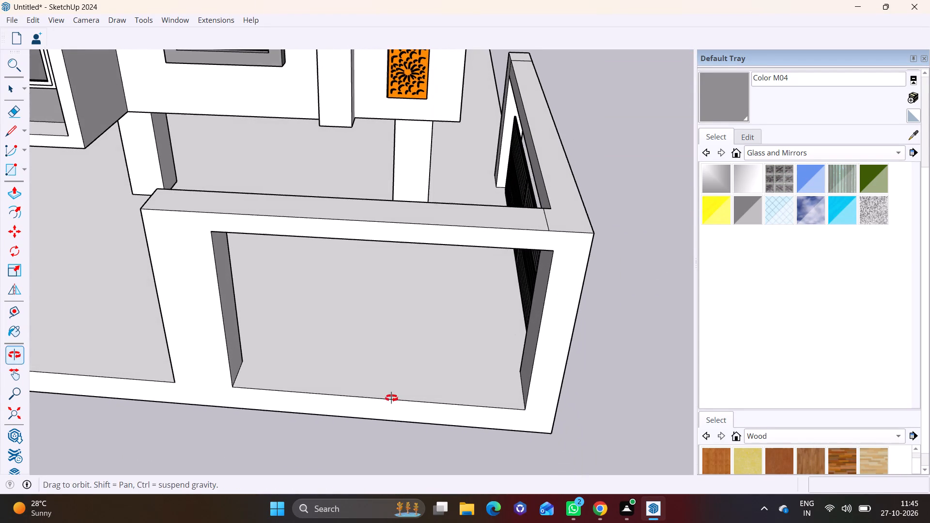
{"action": "middle_click_drag", "start_coordinate": [391, 398], "coordinate": [390, 398]}
{"action": "left_click", "coordinate": [9, 132]}
{"action": "scroll", "coordinate": [217, 331], "scroll_direction": "up", "scroll_amount": 1}
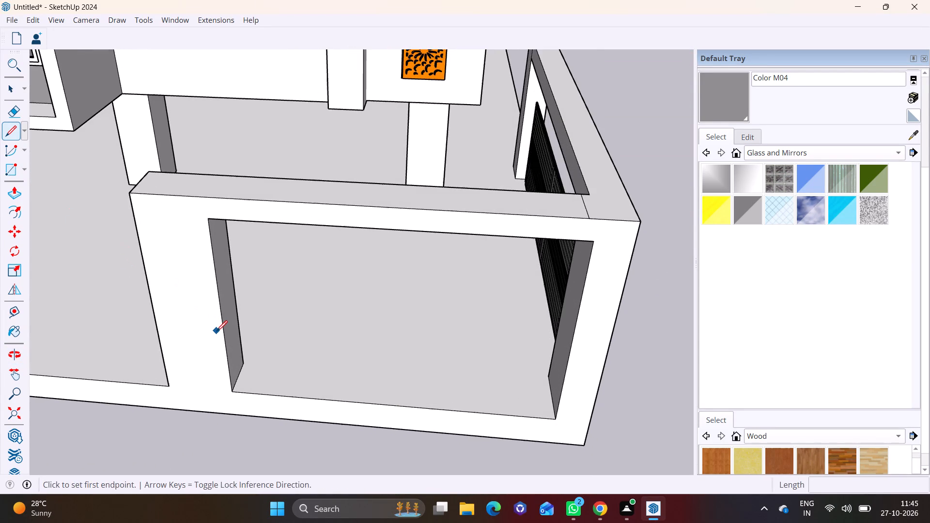
{"action": "scroll", "coordinate": [217, 331], "scroll_direction": "up", "scroll_amount": 3}
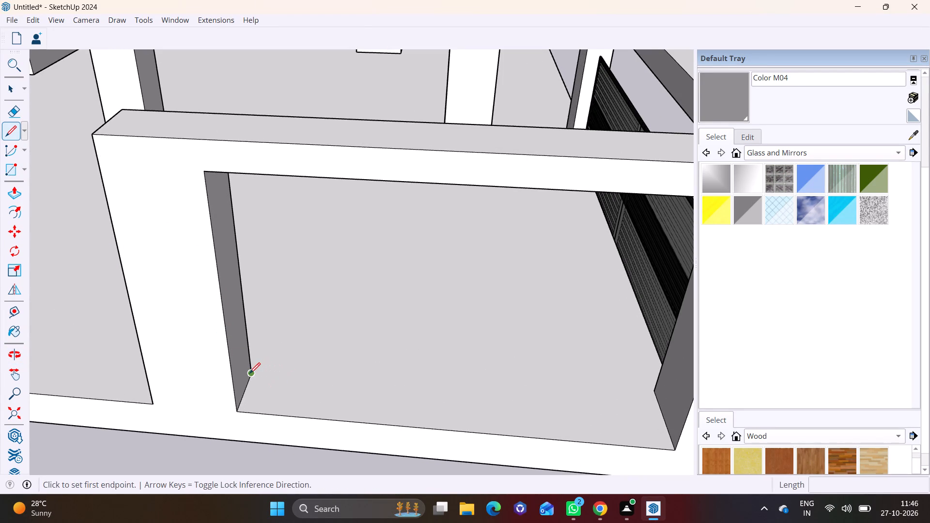
{"action": "left_click", "coordinate": [249, 373]}
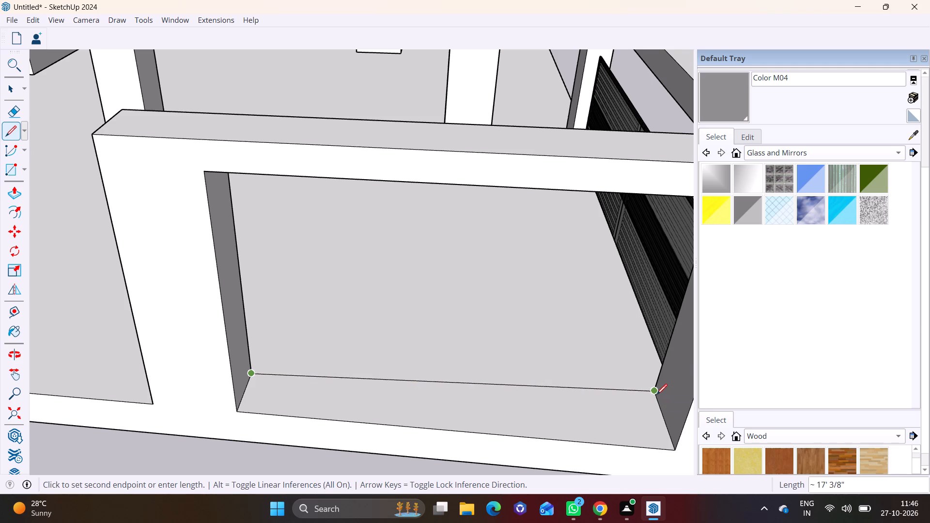
{"action": "left_click", "coordinate": [662, 407]}
Push/Pull the marked floor strip up 4' 9 13/16" to form a low wall between the side-edge and corner pillars.
{"action": "key", "text": "space"}
{"action": "left_click", "coordinate": [538, 425]}
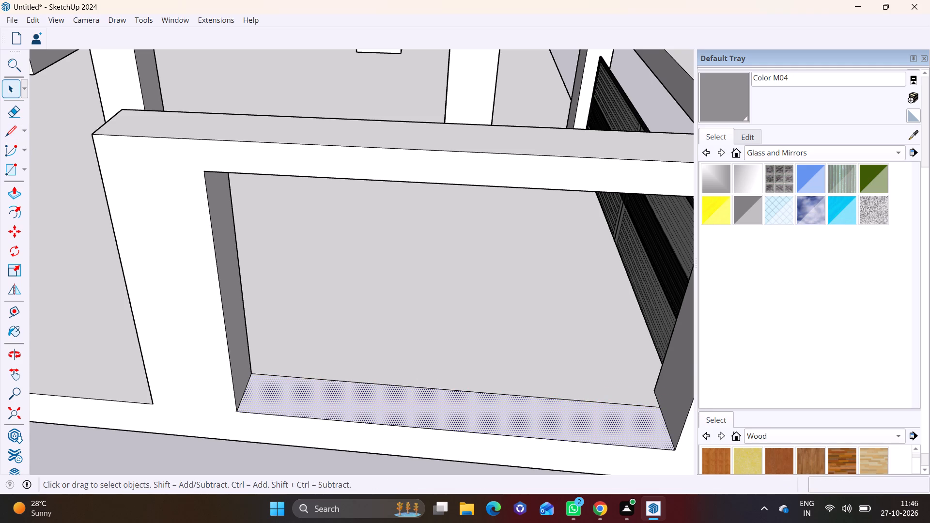
{"action": "left_click", "coordinate": [14, 189]}
{"action": "left_click", "coordinate": [359, 408]}
{"action": "left_click", "coordinate": [352, 390]}
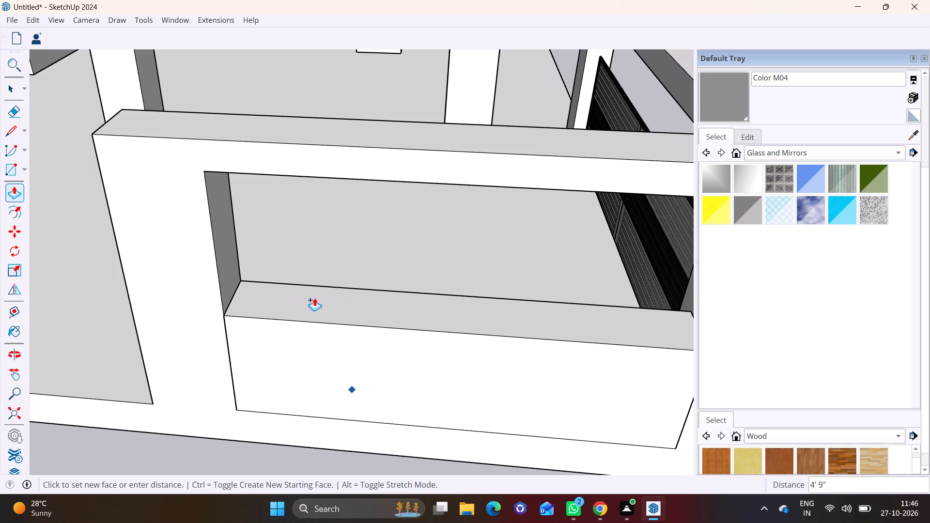
{"action": "left_click", "coordinate": [314, 297]}
Push/Pull the top of the low wall between the two pillars up another 1' 3/4".
{"action": "scroll", "coordinate": [361, 350], "scroll_direction": "down", "scroll_amount": 3}
{"action": "middle_click_drag", "start_coordinate": [366, 352], "coordinate": [141, 178]}
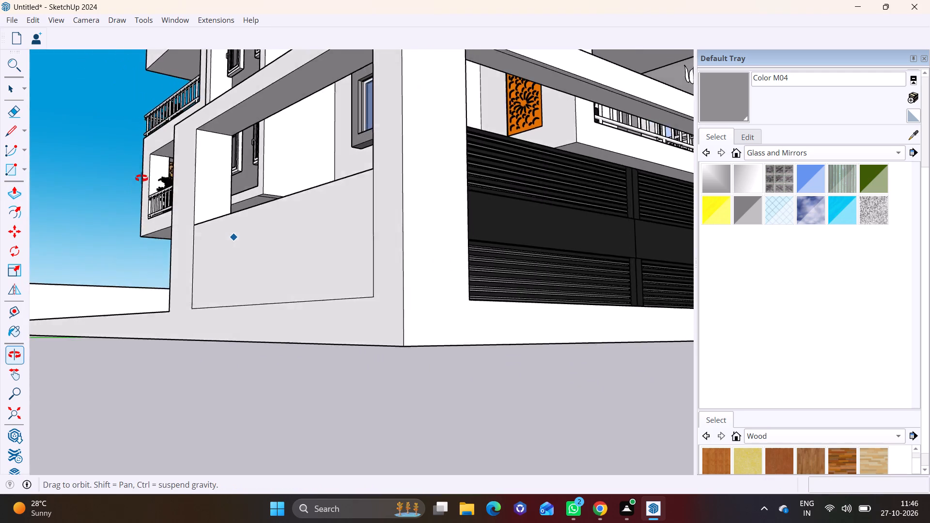
{"action": "middle_click_drag", "start_coordinate": [141, 178], "coordinate": [78, 225]}
{"action": "scroll", "coordinate": [97, 234], "scroll_direction": "down", "scroll_amount": 6}
{"action": "middle_click_drag", "start_coordinate": [253, 278], "coordinate": [333, 291]}
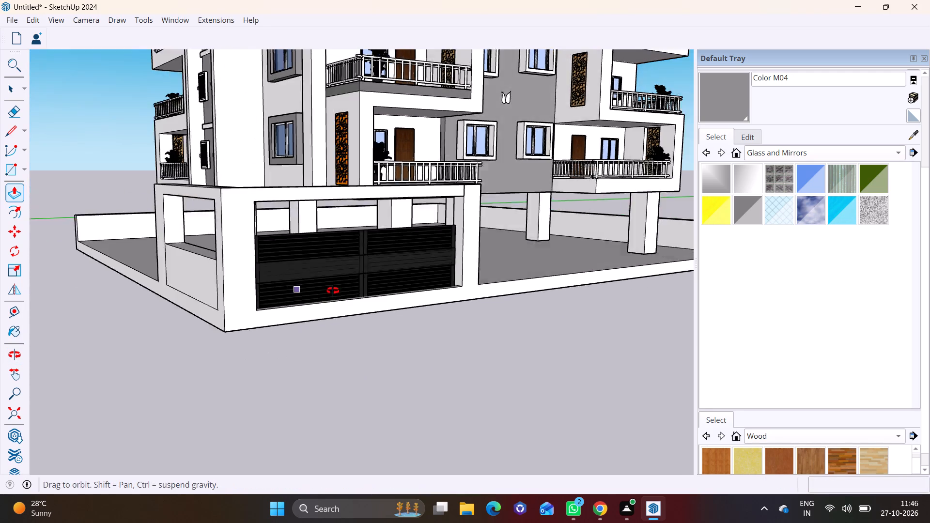
{"action": "middle_click_drag", "start_coordinate": [333, 291], "coordinate": [370, 286]}
{"action": "middle_click_drag", "start_coordinate": [258, 254], "coordinate": [262, 308]}
{"action": "scroll", "coordinate": [263, 307], "scroll_direction": "up", "scroll_amount": 4}
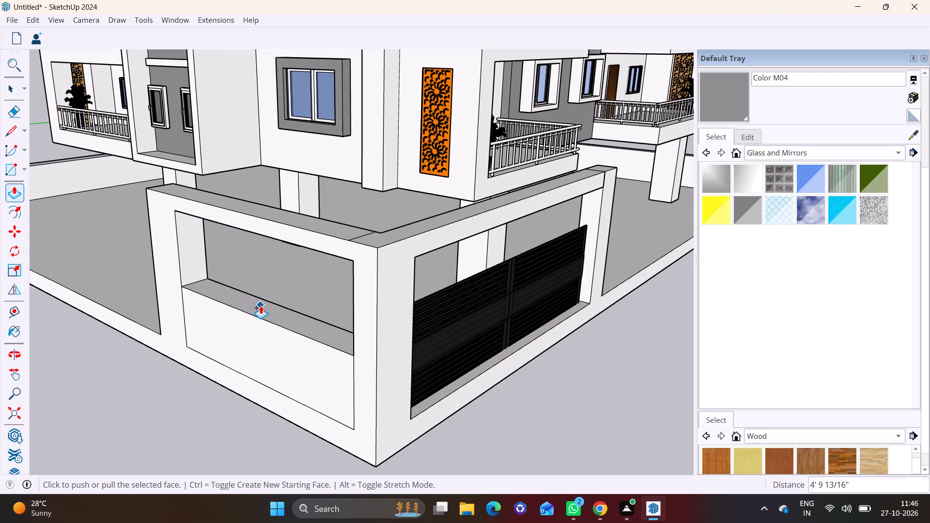
{"action": "key", "text": "space"}
{"action": "left_click", "coordinate": [261, 306]}
{"action": "left_click", "coordinate": [15, 190]}
{"action": "left_click", "coordinate": [234, 294]}
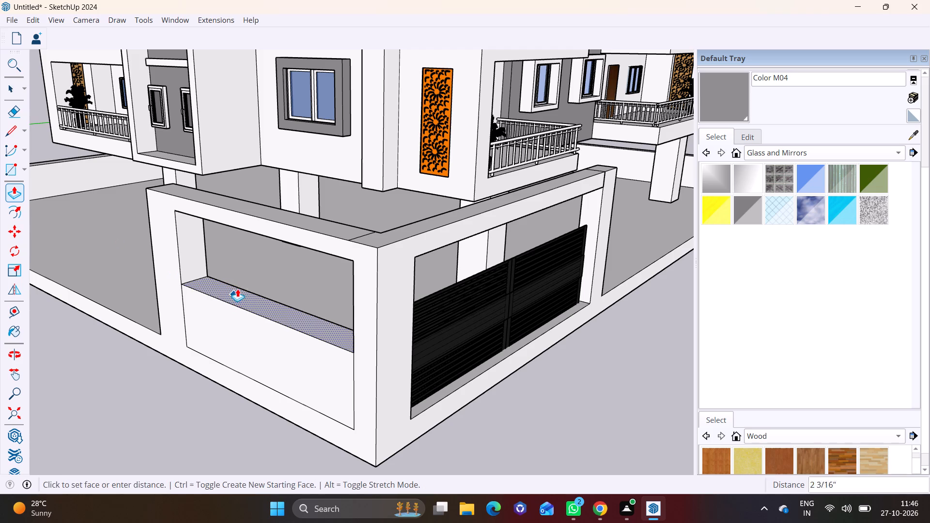
{"action": "left_click", "coordinate": [239, 280]}
Draw a horizontal line from edge to edge across the side-edge pillar's face on the side away from the corner pillar.
{"action": "scroll", "coordinate": [210, 344], "scroll_direction": "down", "scroll_amount": 6}
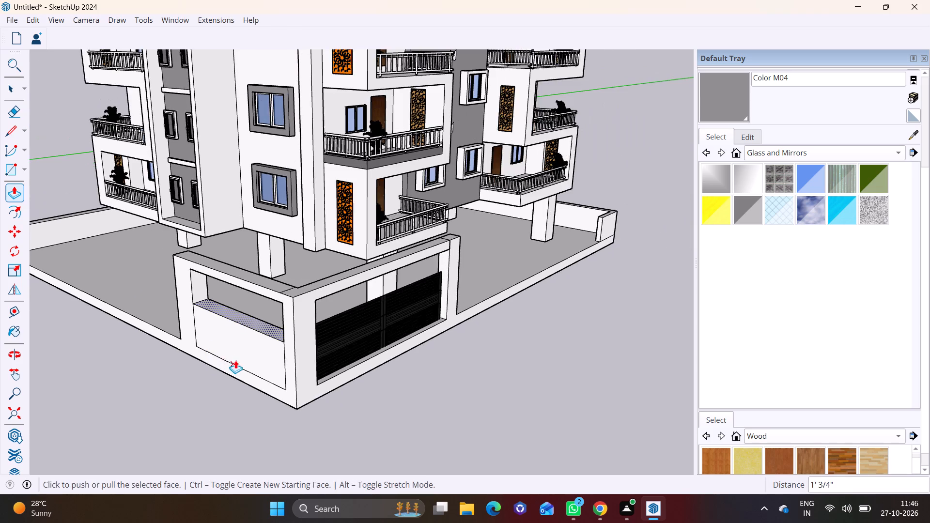
{"action": "middle_click_drag", "start_coordinate": [230, 359], "coordinate": [329, 285]}
{"action": "scroll", "coordinate": [253, 316], "scroll_direction": "down", "scroll_amount": 5}
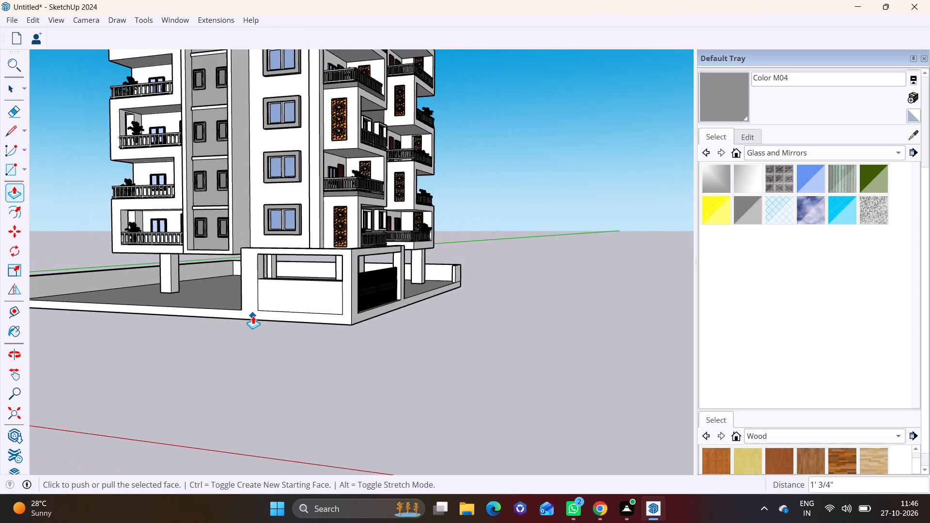
{"action": "scroll", "coordinate": [253, 316], "scroll_direction": "down", "scroll_amount": 6}
{"action": "middle_click_drag", "start_coordinate": [254, 306], "coordinate": [222, 316], "text": "shift"}
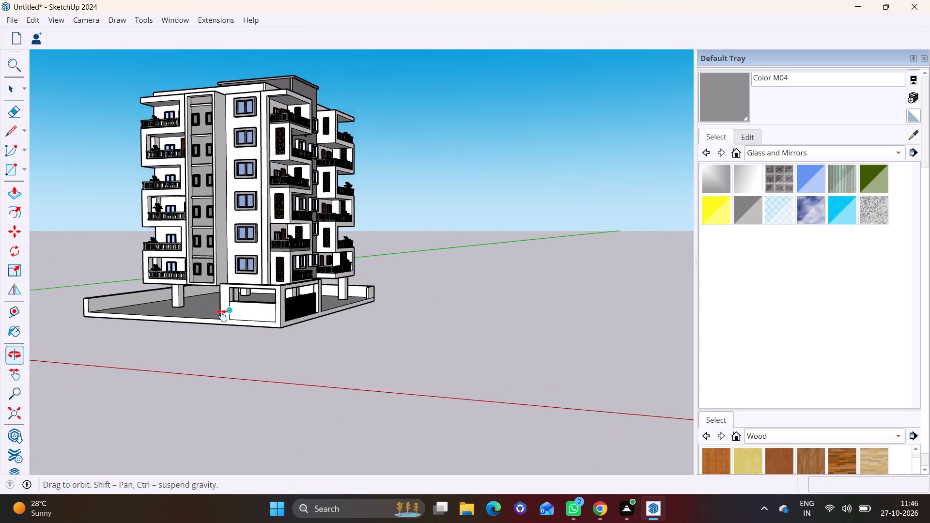
{"action": "middle_click_drag", "start_coordinate": [222, 316], "coordinate": [207, 326], "text": "shift"}
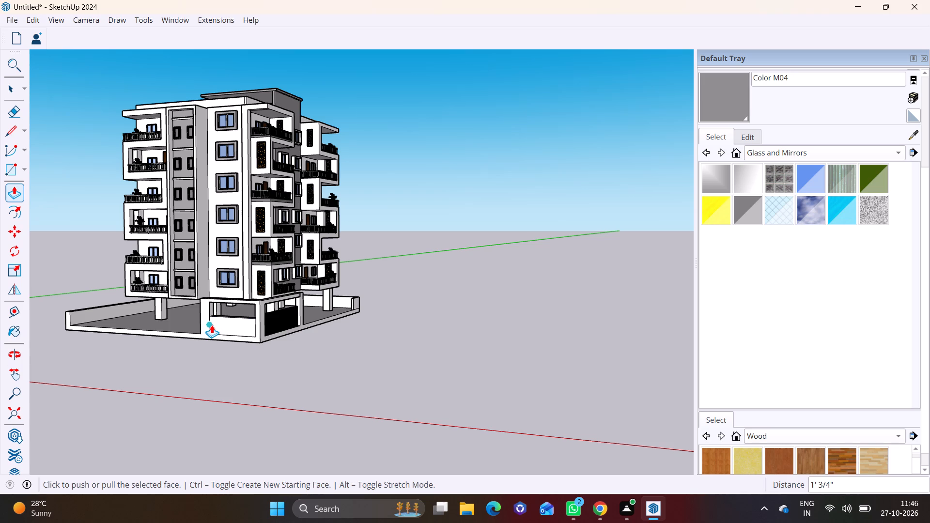
{"action": "scroll", "coordinate": [212, 325], "scroll_direction": "down", "scroll_amount": 2}
{"action": "middle_click_drag", "start_coordinate": [225, 332], "coordinate": [438, 351]}
{"action": "scroll", "coordinate": [323, 359], "scroll_direction": "up", "scroll_amount": 6}
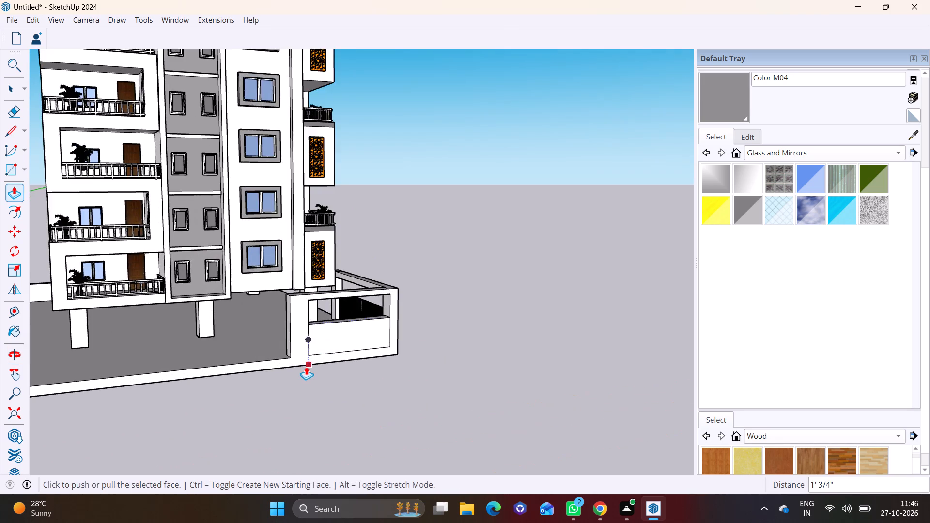
{"action": "scroll", "coordinate": [306, 367], "scroll_direction": "up", "scroll_amount": 3}
{"action": "middle_click_drag", "start_coordinate": [356, 365], "coordinate": [563, 356], "text": "shift"}
{"action": "left_click", "coordinate": [2, 125], "text": "shift"}
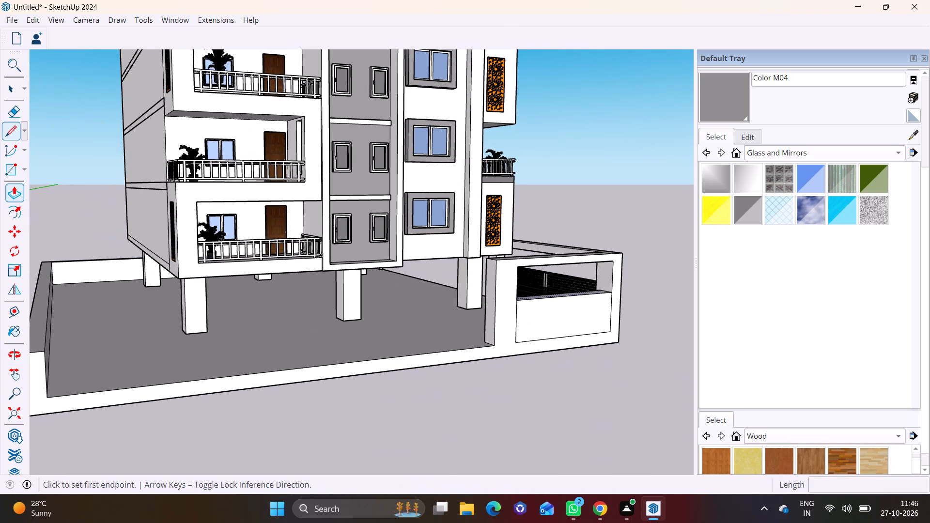
{"action": "scroll", "coordinate": [472, 322], "scroll_direction": "up", "scroll_amount": 6, "text": "shift"}
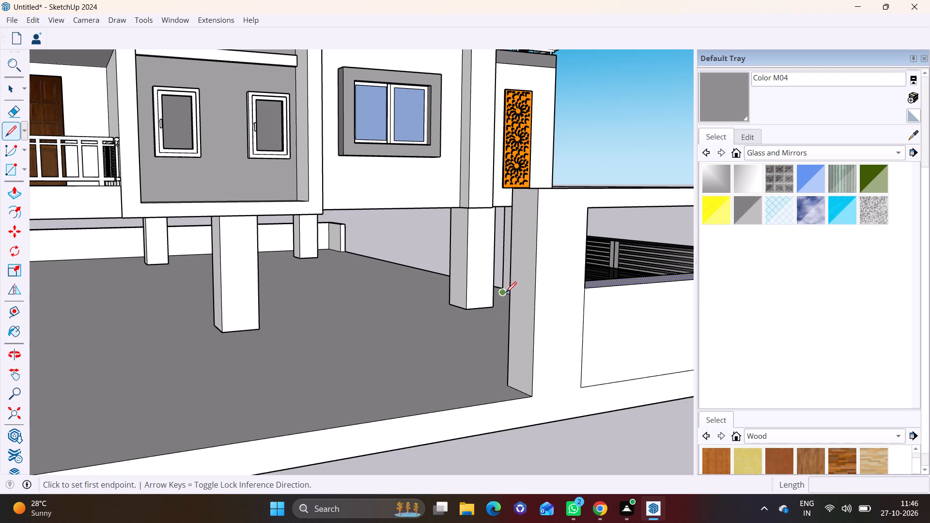
{"action": "left_click", "coordinate": [513, 295], "text": "shift"}
{"action": "left_click", "coordinate": [536, 297], "text": "shift"}
Push/Pull the side-edge pillar's lower face section 12' 6 15/16" along the boundary, away from the gate, as a raised wall.
{"action": "key", "text": "shift+space"}
{"action": "left_click", "coordinate": [520, 311], "text": "shift"}
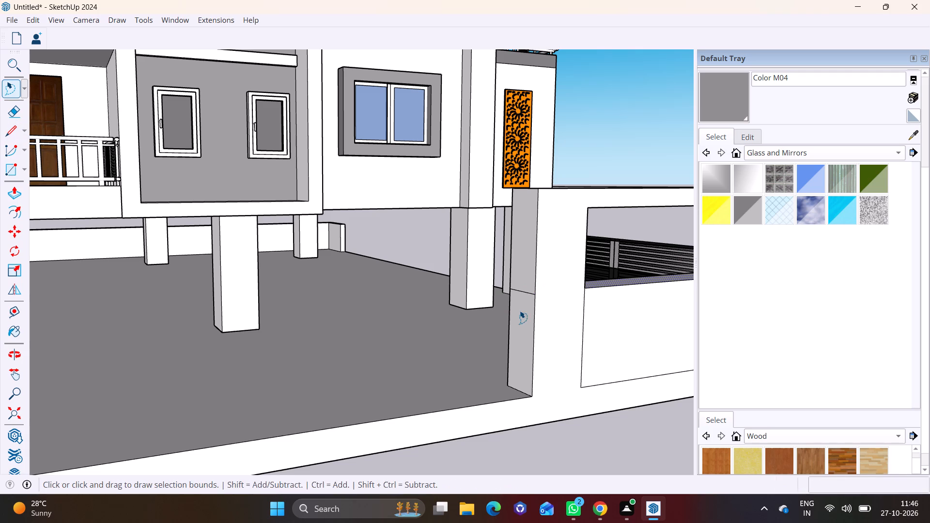
{"action": "left_click", "coordinate": [10, 188], "text": "shift"}
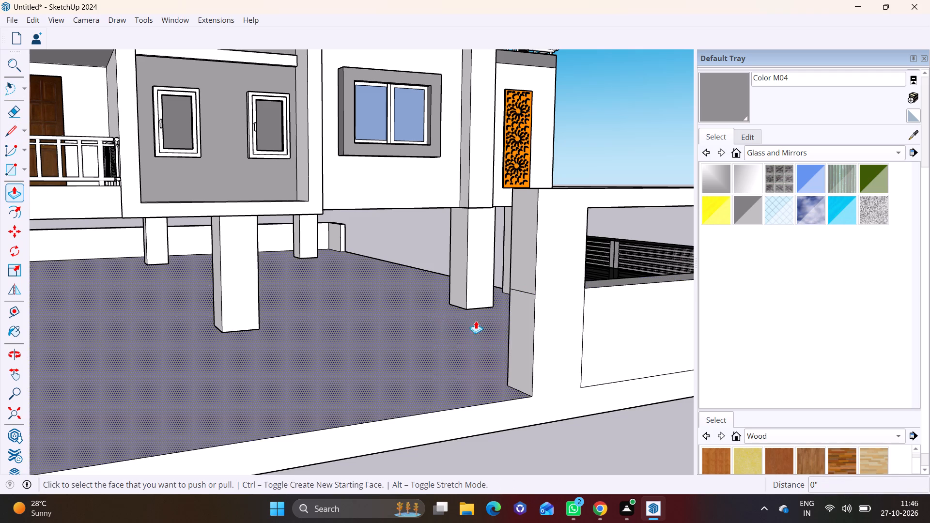
{"action": "left_click", "coordinate": [528, 328], "text": "shift"}
{"action": "scroll", "coordinate": [374, 337], "scroll_direction": "down", "scroll_amount": 1, "text": "shift"}
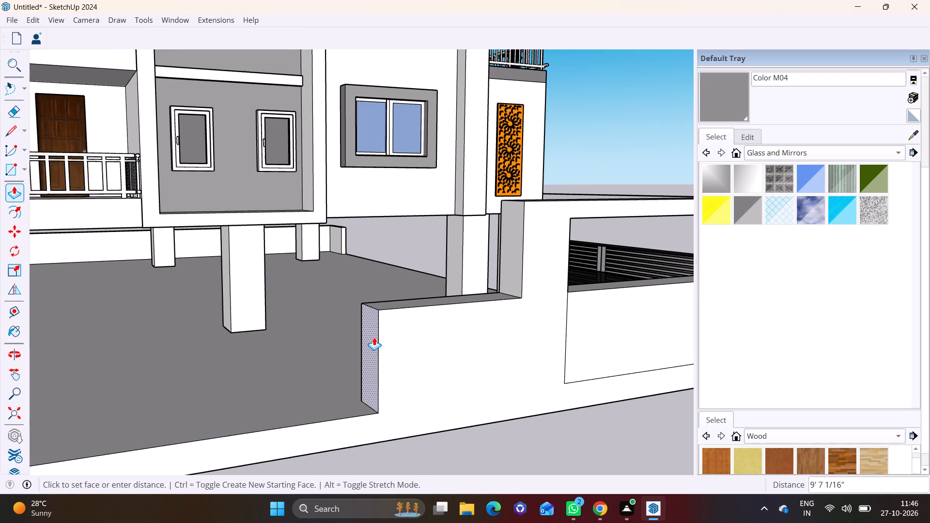
{"action": "scroll", "coordinate": [374, 337], "scroll_direction": "down", "scroll_amount": 1, "text": "shift"}
{"action": "left_click", "coordinate": [328, 341], "text": "shift"}
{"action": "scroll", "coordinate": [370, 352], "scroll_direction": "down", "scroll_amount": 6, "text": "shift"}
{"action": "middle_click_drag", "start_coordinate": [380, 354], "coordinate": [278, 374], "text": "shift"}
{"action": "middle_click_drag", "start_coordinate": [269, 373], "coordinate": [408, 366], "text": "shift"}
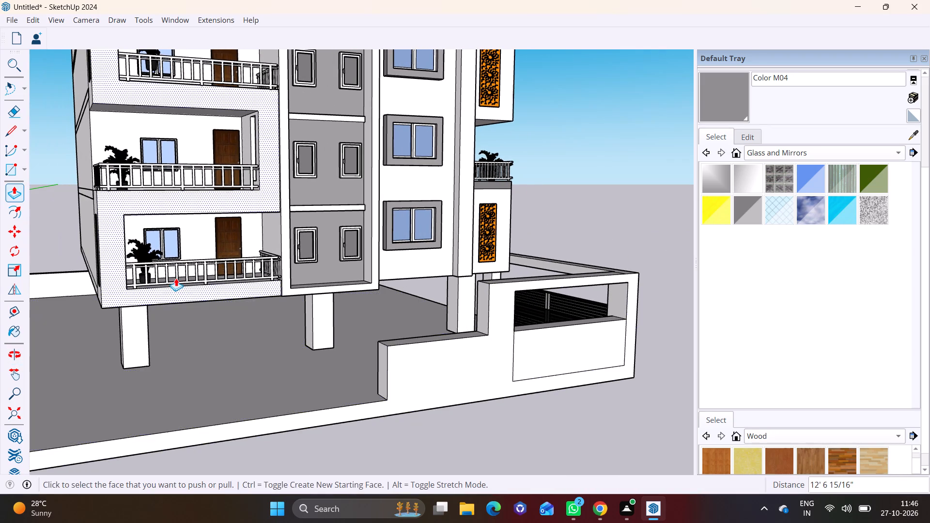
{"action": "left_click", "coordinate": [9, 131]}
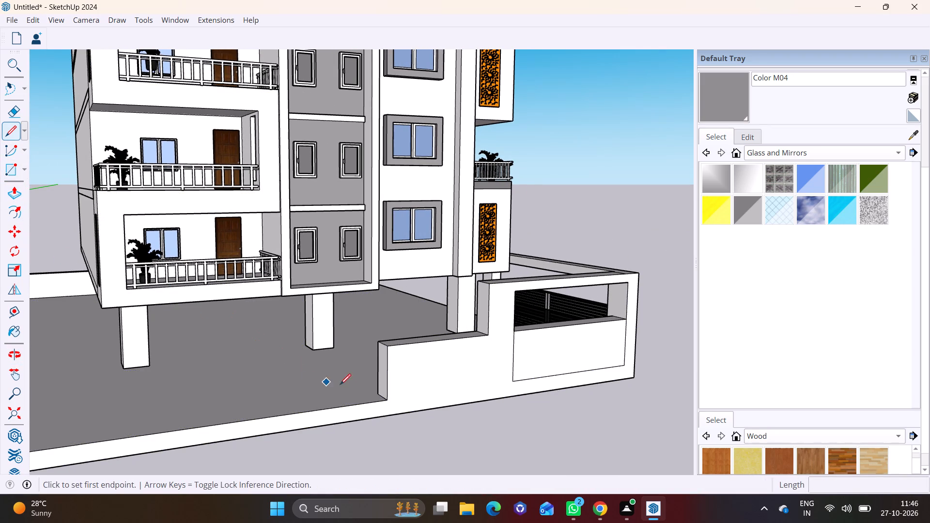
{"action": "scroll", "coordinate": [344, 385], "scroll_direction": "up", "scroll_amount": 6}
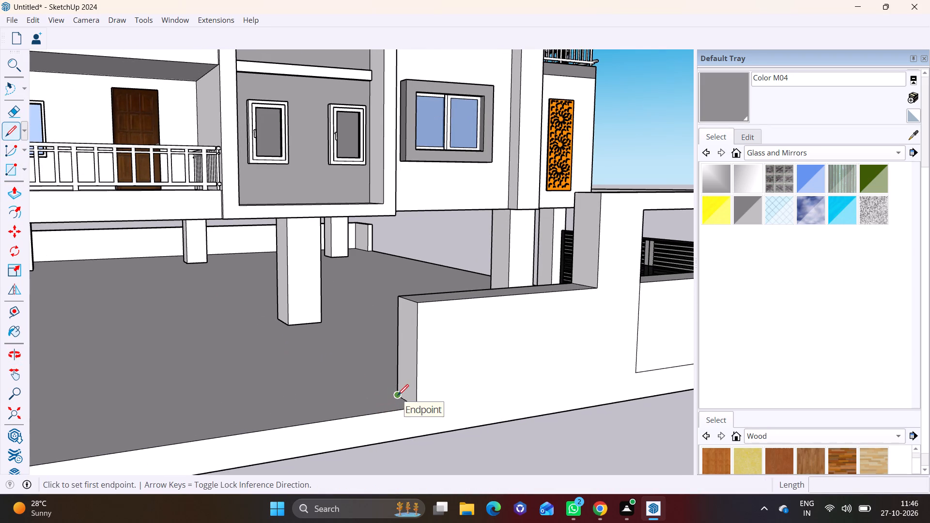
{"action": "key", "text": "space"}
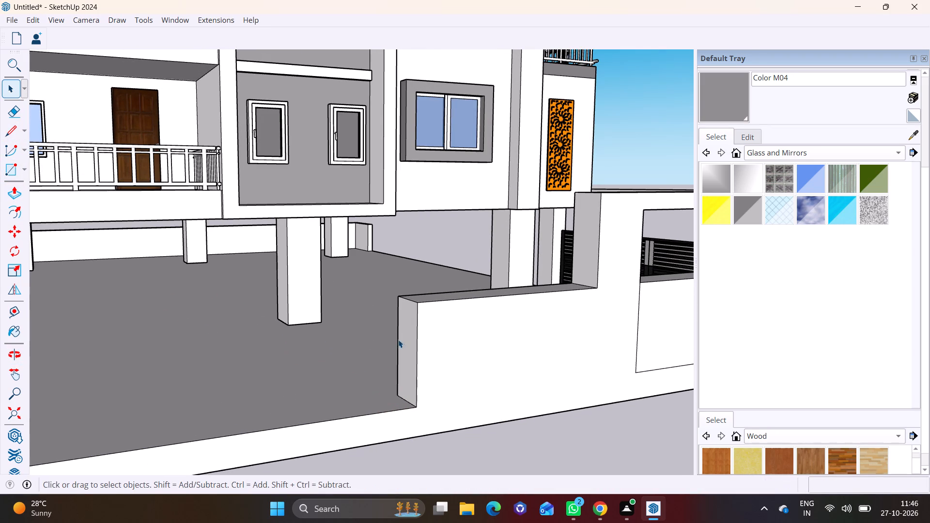
Push/Pull the low boundary wall's end face about 16' 9/16" farther away from the gate as a separate section.
{"action": "left_click", "coordinate": [408, 341]}
{"action": "left_click", "coordinate": [14, 193]}
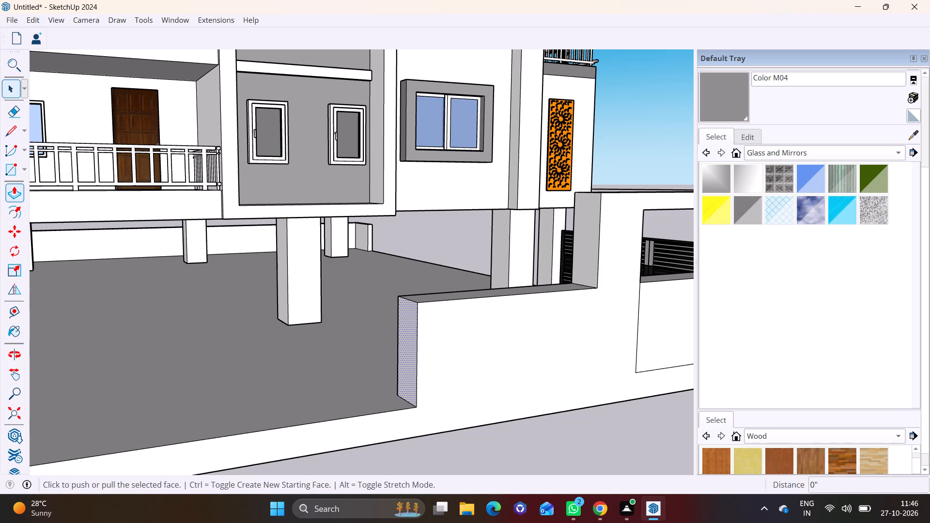
{"action": "left_click", "coordinate": [412, 345]}
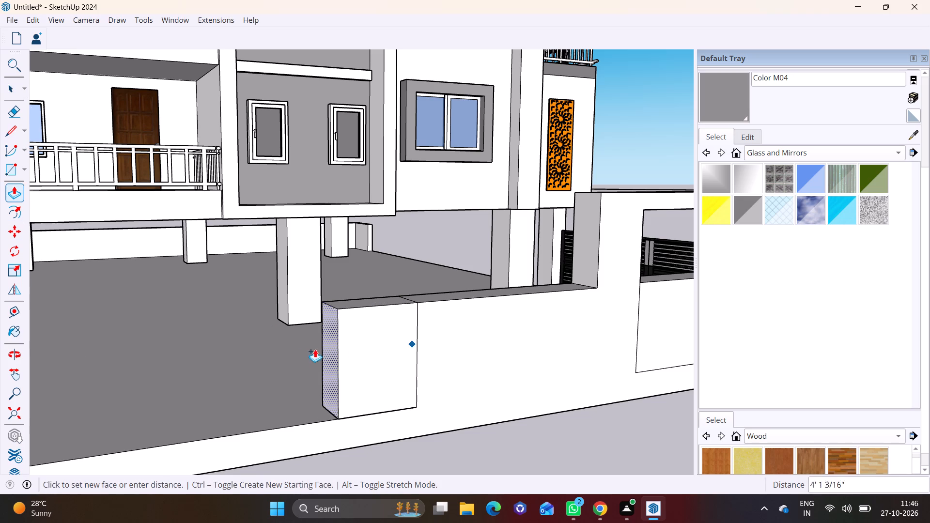
{"action": "scroll", "coordinate": [242, 353], "scroll_direction": "down", "scroll_amount": 6}
{"action": "middle_click_drag", "start_coordinate": [200, 364], "coordinate": [318, 359], "text": "shift"}
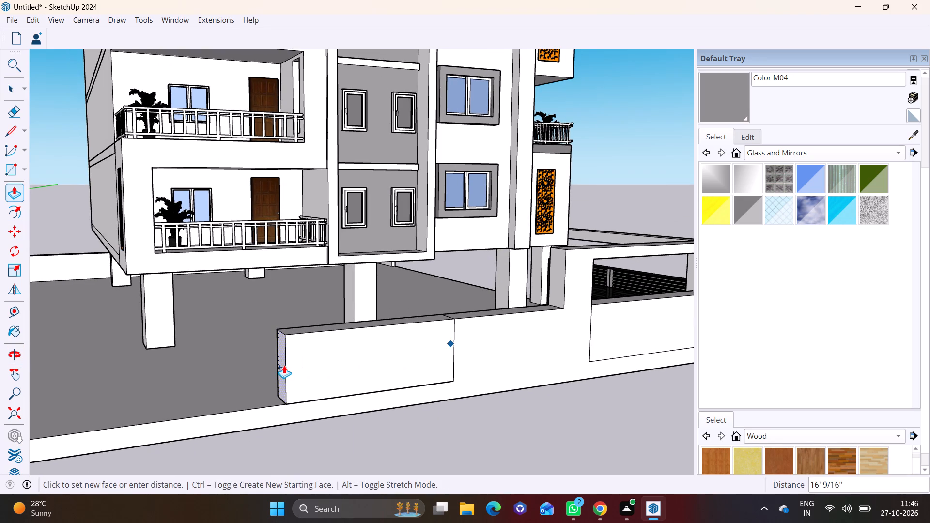
{"action": "left_click", "coordinate": [284, 365]}
{"action": "middle_click_drag", "start_coordinate": [335, 354], "coordinate": [167, 433]}
{"action": "key", "text": "space"}
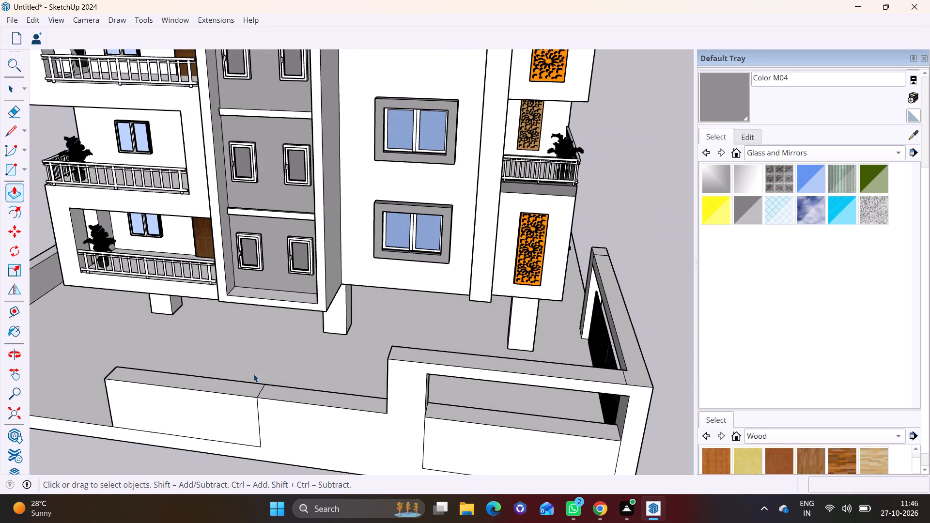
Push/Pull the top of the new wall section up 5' 10" to match the height of the side-edge pillar.
{"action": "left_click", "coordinate": [228, 387]}
{"action": "left_click", "coordinate": [16, 196]}
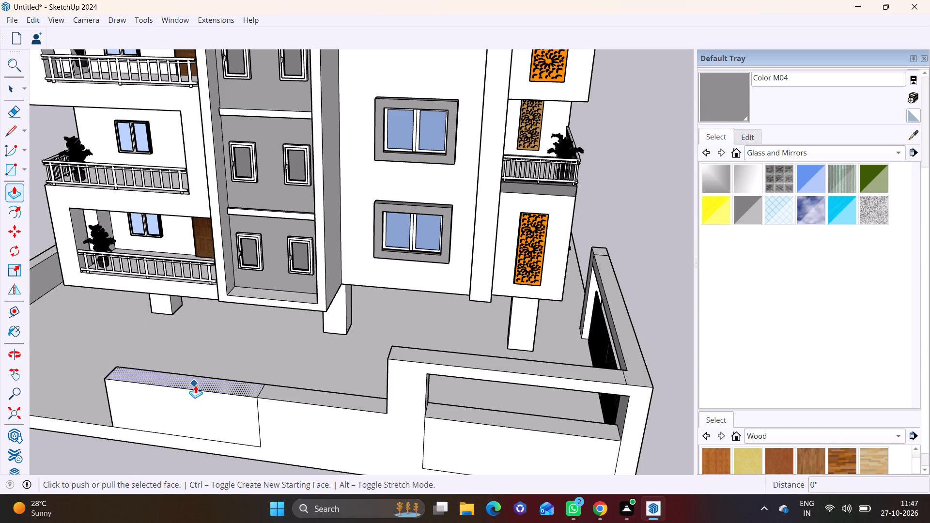
{"action": "left_click", "coordinate": [198, 385]}
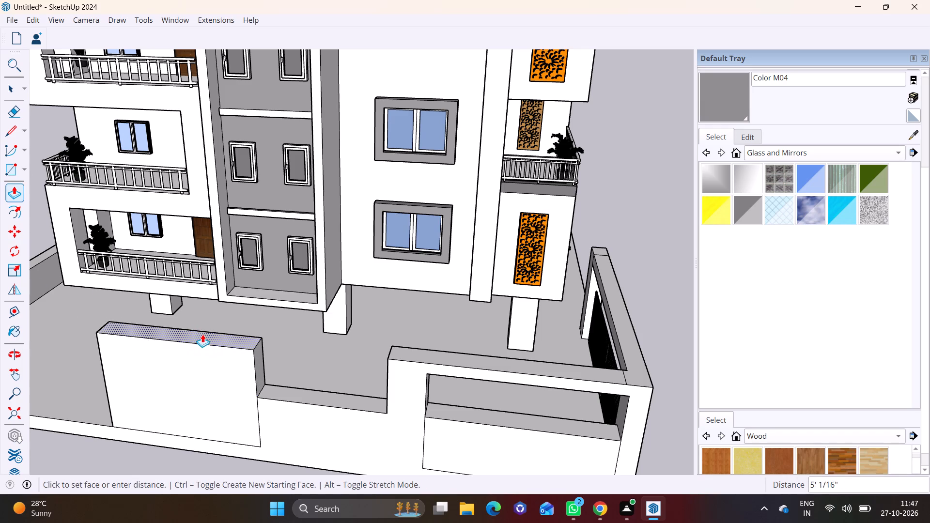
{"action": "left_click", "coordinate": [393, 361]}
Offset the raised wall section's outer face inward by about 1' 5 7/16" to form a rectangular border.
{"action": "scroll", "coordinate": [234, 376], "scroll_direction": "down", "scroll_amount": 1}
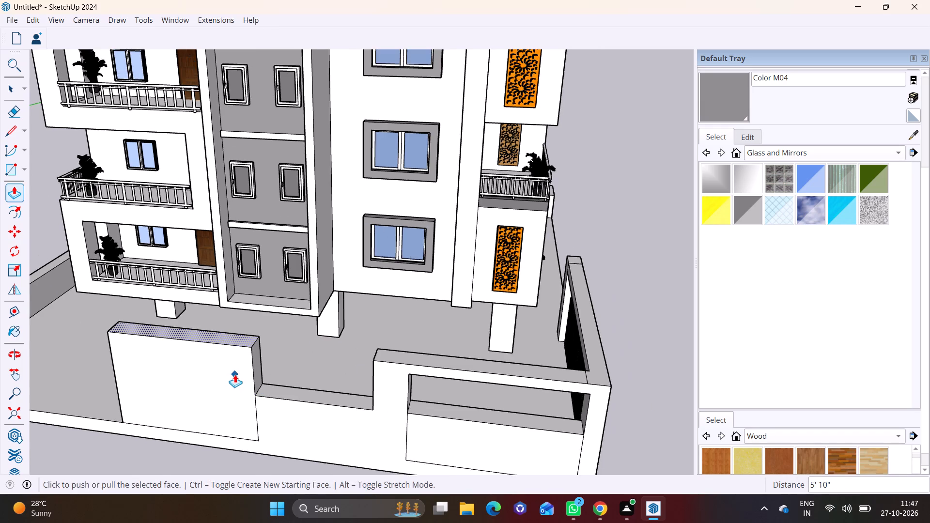
{"action": "scroll", "coordinate": [236, 372], "scroll_direction": "down", "scroll_amount": 7}
{"action": "middle_click_drag", "start_coordinate": [239, 369], "coordinate": [282, 255]}
{"action": "scroll", "coordinate": [225, 323], "scroll_direction": "up", "scroll_amount": 6}
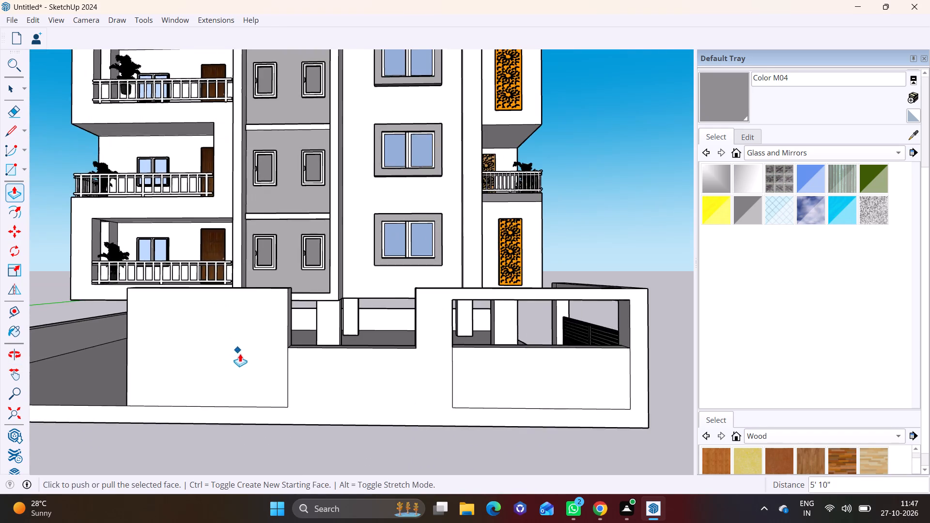
{"action": "middle_click_drag", "start_coordinate": [240, 372], "coordinate": [222, 400]}
{"action": "key", "text": "space"}
{"action": "left_click", "coordinate": [161, 354]}
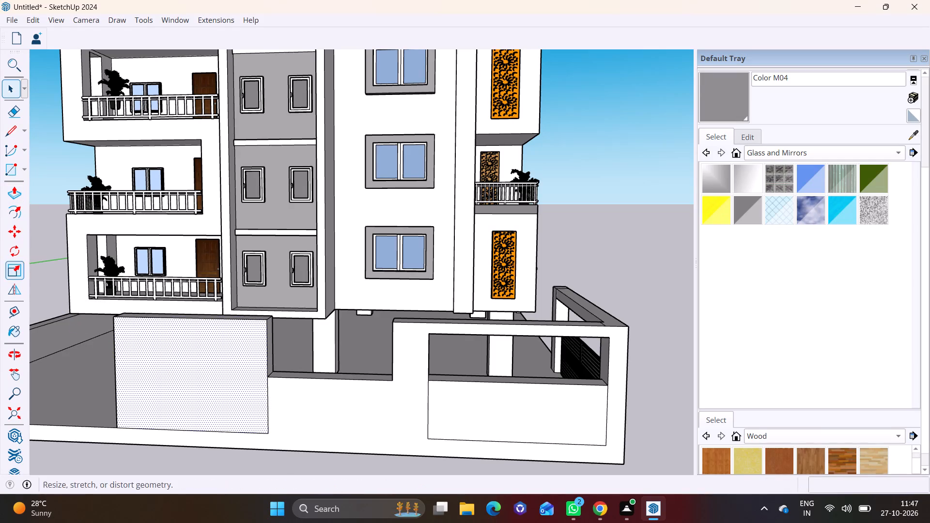
{"action": "left_click", "coordinate": [15, 213]}
{"action": "left_click", "coordinate": [142, 364]}
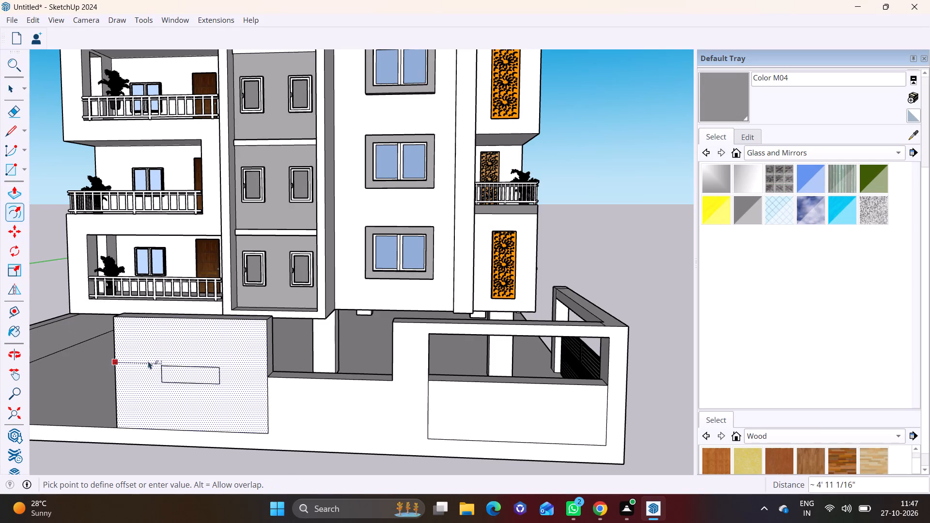
{"action": "left_click", "coordinate": [132, 379]}
Push/Pull the inner rectangle of the raised wall section slightly inward to make a recessed panel.
{"action": "middle_click_drag", "start_coordinate": [181, 390], "coordinate": [109, 402]}
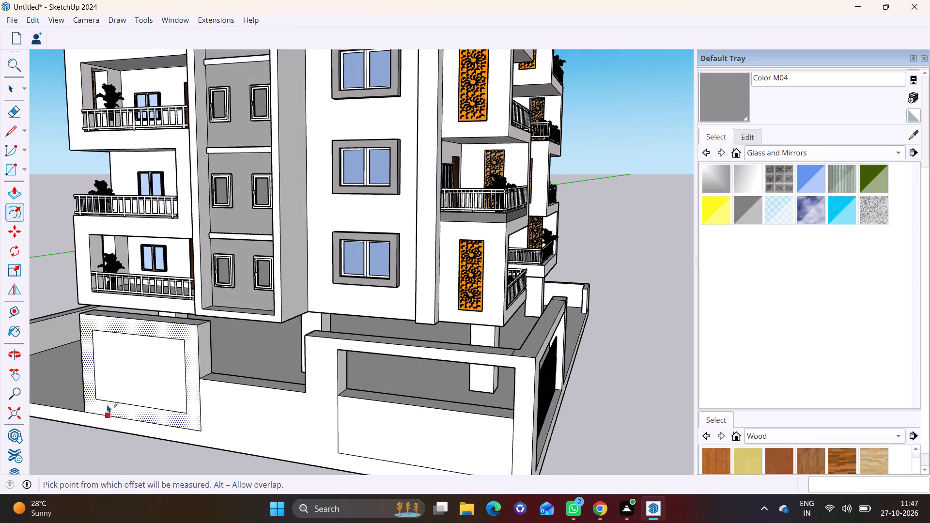
{"action": "key", "text": "space"}
{"action": "left_click", "coordinate": [149, 376]}
{"action": "left_click", "coordinate": [6, 196]}
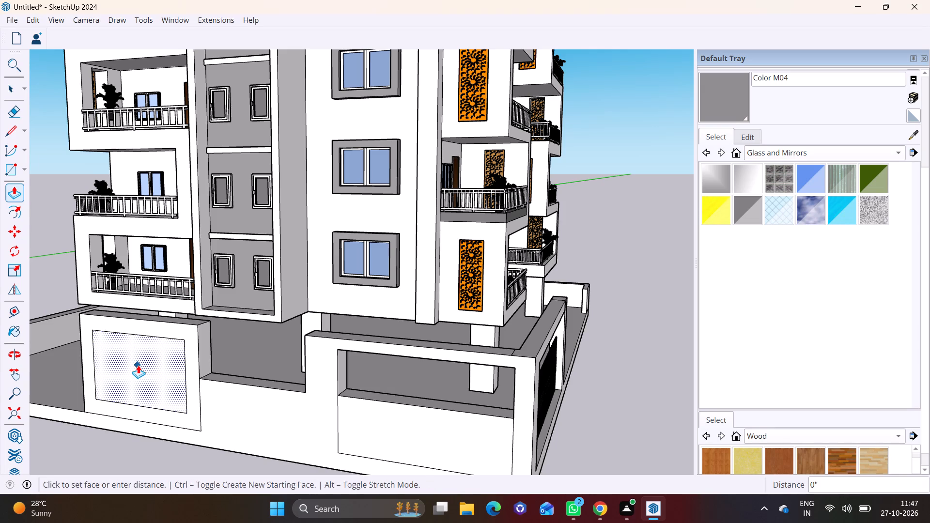
{"action": "left_click", "coordinate": [138, 365]}
{"action": "left_click", "coordinate": [144, 363]}
{"action": "key", "text": "space"}
{"action": "left_click", "coordinate": [70, 364]}
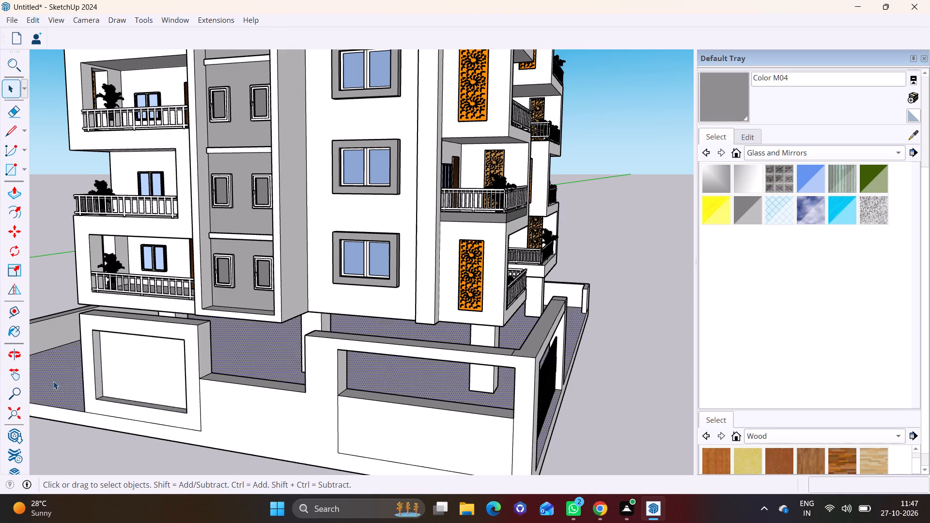
Draw a vertical line about 4' 10 5/16" high on the side boundary wall's inner face, near the open front corner.
{"action": "scroll", "coordinate": [59, 384], "scroll_direction": "down", "scroll_amount": 3}
{"action": "middle_click_drag", "start_coordinate": [123, 420], "coordinate": [399, 420]}
{"action": "scroll", "coordinate": [369, 426], "scroll_direction": "down", "scroll_amount": 1, "text": "shift"}
{"action": "middle_click_drag", "start_coordinate": [369, 426], "coordinate": [412, 331], "text": "shift"}
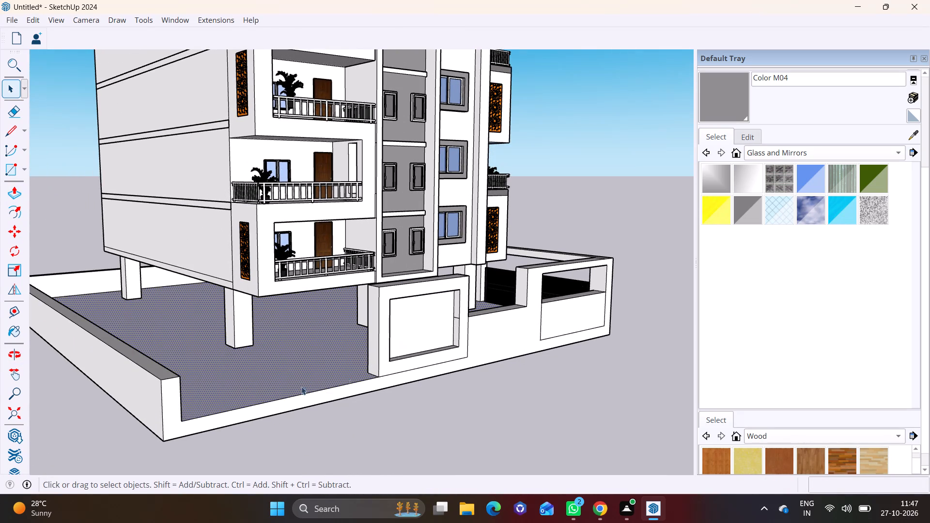
{"action": "left_click", "coordinate": [6, 128]}
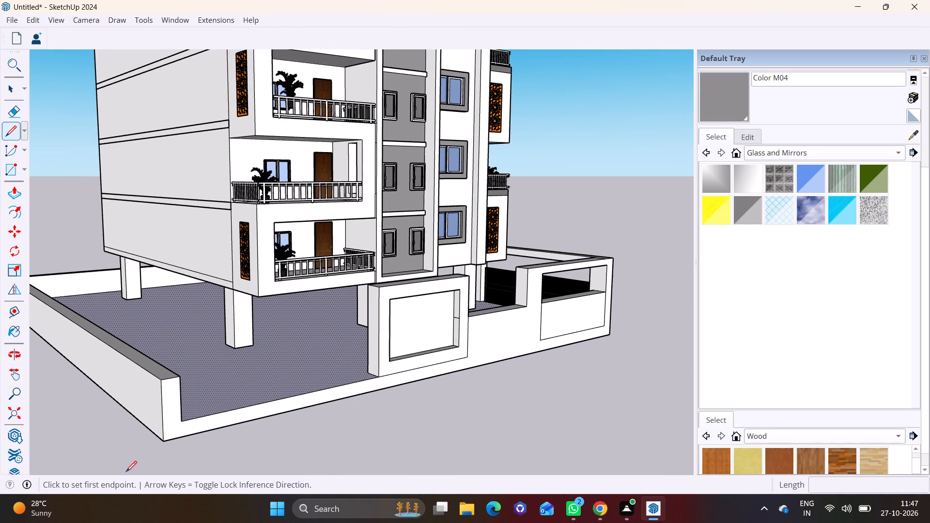
{"action": "middle_click_drag", "start_coordinate": [223, 408], "coordinate": [107, 429]}
{"action": "middle_click_drag", "start_coordinate": [121, 371], "coordinate": [261, 379], "text": "shift"}
{"action": "middle_click_drag", "start_coordinate": [241, 390], "coordinate": [193, 386]}
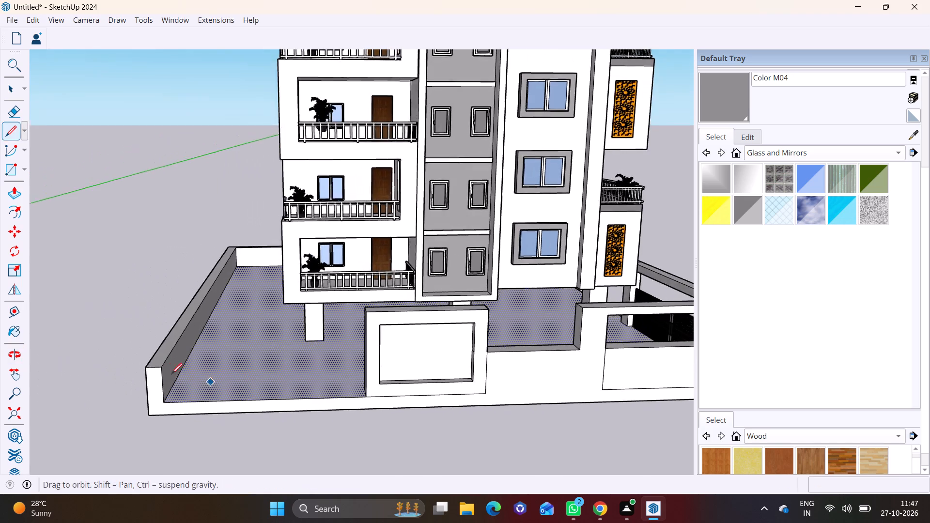
{"action": "scroll", "coordinate": [161, 368], "scroll_direction": "up", "scroll_amount": 7}
{"action": "middle_click_drag", "start_coordinate": [167, 407], "coordinate": [114, 406]}
{"action": "scroll", "coordinate": [112, 375], "scroll_direction": "up", "scroll_amount": 6}
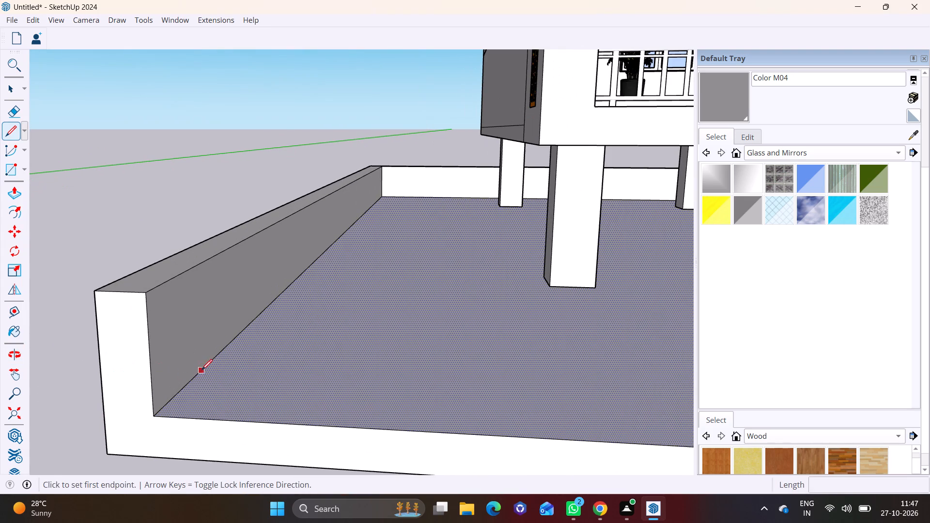
{"action": "left_click", "coordinate": [177, 394]}
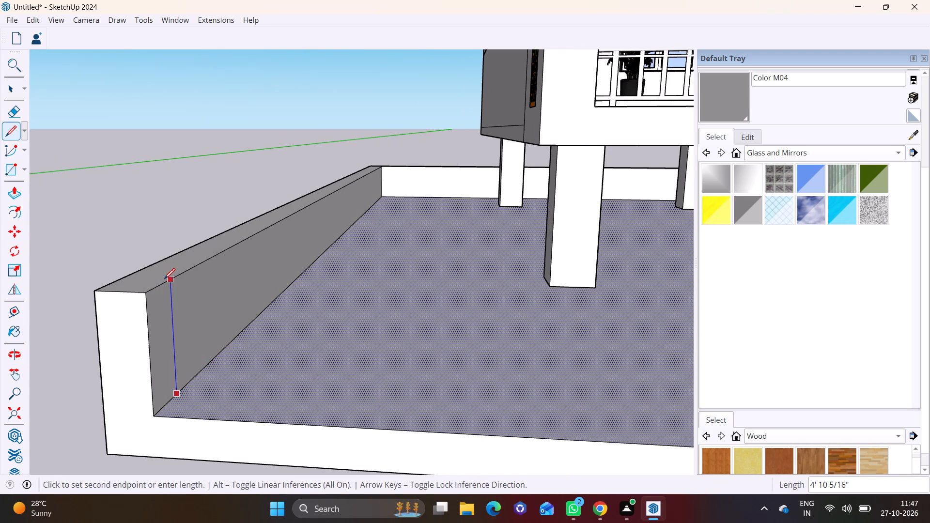
{"action": "left_click", "coordinate": [167, 279]}
{"action": "key", "text": "space"}
Push/Pull the narrow strip at the side boundary wall's end about 26' 4 1/16" along the front edge to the raised wall section.
{"action": "left_click", "coordinate": [167, 313]}
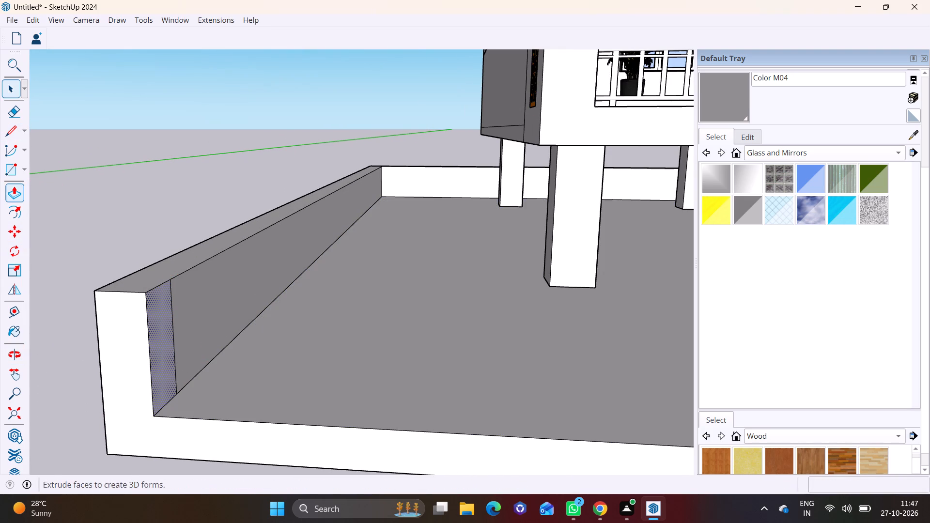
{"action": "left_click", "coordinate": [15, 192]}
{"action": "left_click", "coordinate": [165, 353]}
{"action": "scroll", "coordinate": [322, 390], "scroll_direction": "down", "scroll_amount": 5}
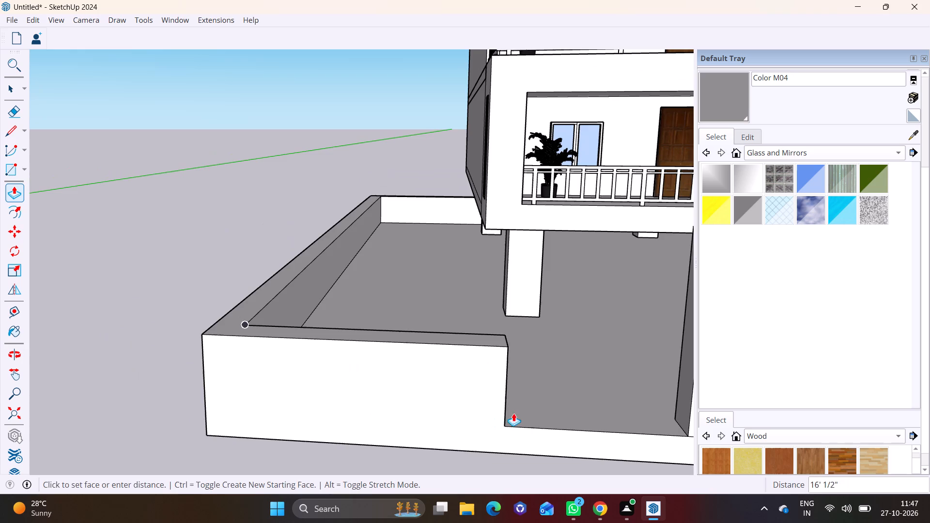
{"action": "middle_click_drag", "start_coordinate": [527, 412], "coordinate": [217, 404], "text": "shift"}
{"action": "left_click", "coordinate": [372, 392]}
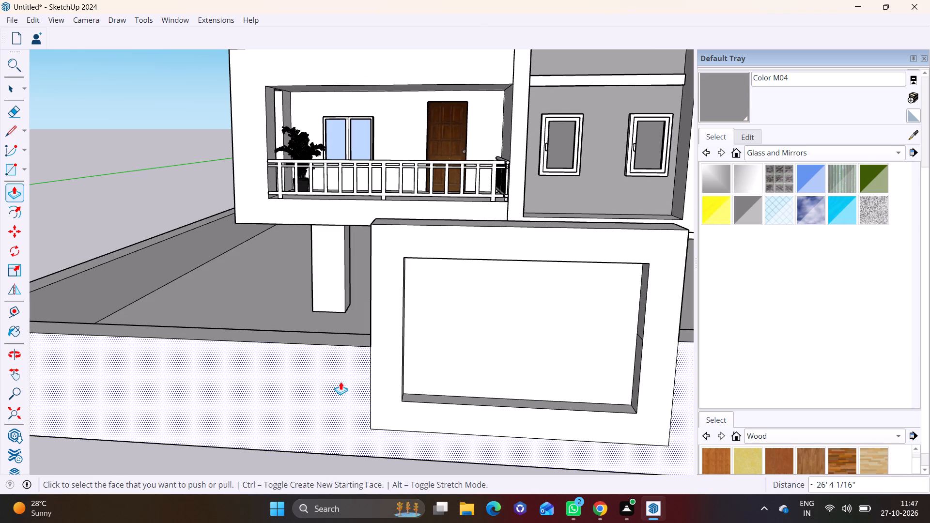
{"action": "scroll", "coordinate": [323, 382], "scroll_direction": "down", "scroll_amount": 6}
{"action": "left_click", "coordinate": [166, 261]}
{"action": "scroll", "coordinate": [276, 328], "scroll_direction": "down", "scroll_amount": 3}
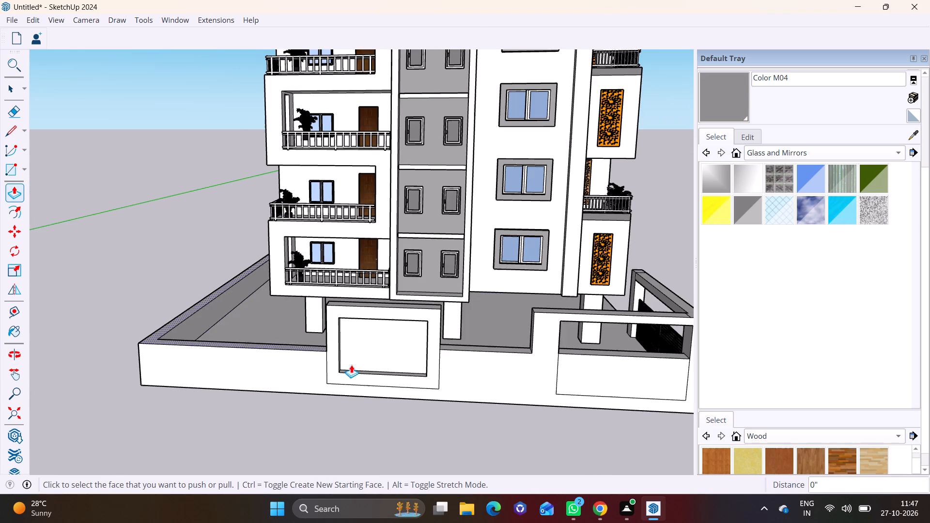
Paint the recessed panel of the raised wall section with Wood Cherry Original.
{"action": "middle_click_drag", "start_coordinate": [386, 357], "coordinate": [379, 310]}
{"action": "scroll", "coordinate": [382, 307], "scroll_direction": "up", "scroll_amount": 3}
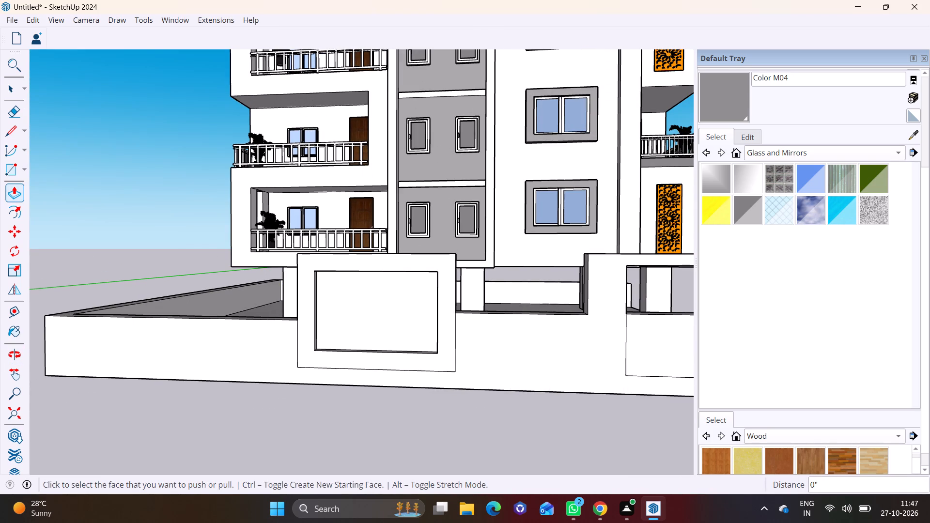
{"action": "left_click_drag", "start_coordinate": [791, 457], "coordinate": [782, 455]}
{"action": "key", "text": "space"}
{"action": "left_click", "coordinate": [780, 458]}
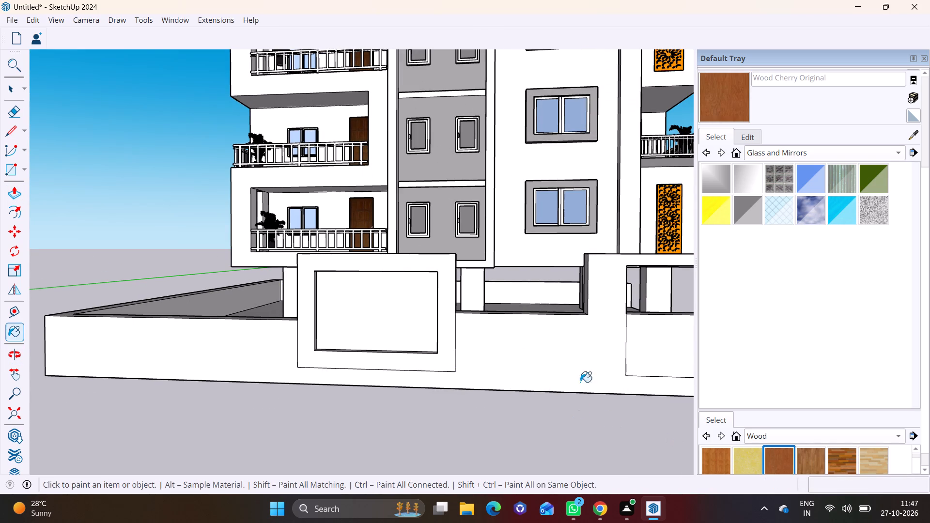
{"action": "left_click", "coordinate": [410, 321]}
{"action": "key", "text": "space"}
{"action": "left_click", "coordinate": [356, 422]}
Draw vertical lines about 1' 9 5/16" long from both lower corners of the low wall between the pillars to the base edge.
{"action": "scroll", "coordinate": [356, 420], "scroll_direction": "down", "scroll_amount": 7}
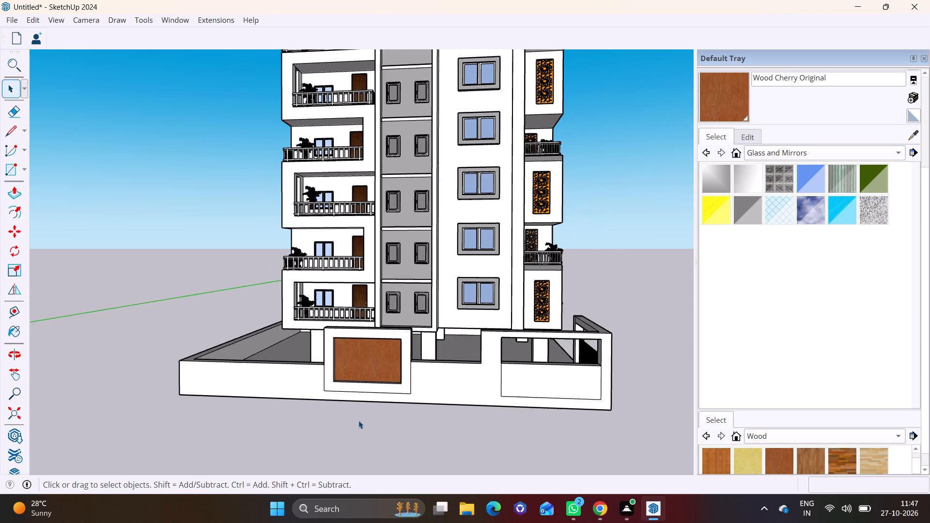
{"action": "middle_click_drag", "start_coordinate": [445, 393], "coordinate": [184, 399]}
{"action": "scroll", "coordinate": [294, 390], "scroll_direction": "up", "scroll_amount": 11}
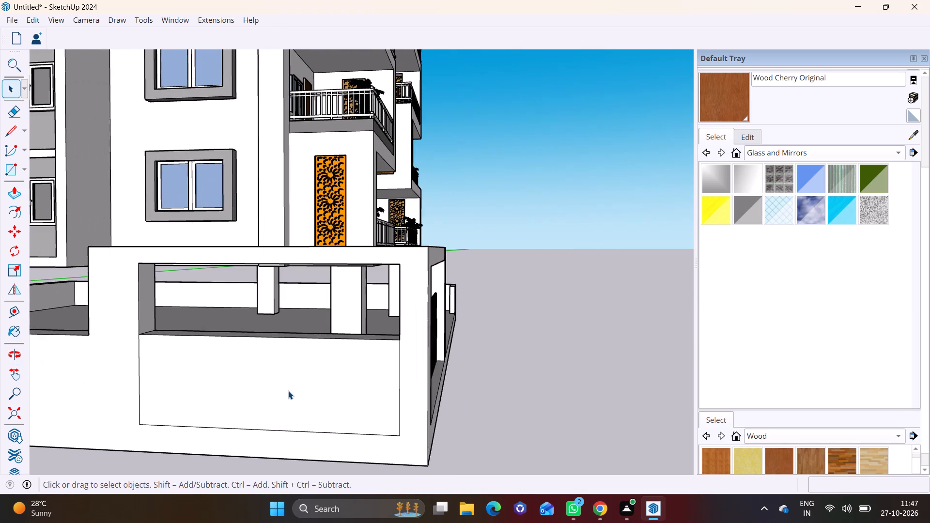
{"action": "middle_click_drag", "start_coordinate": [293, 389], "coordinate": [297, 365]}
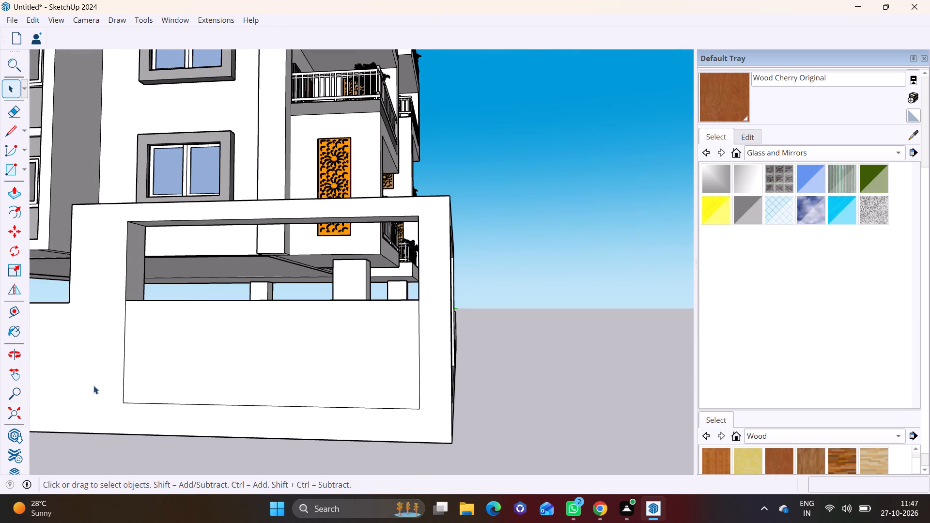
{"action": "left_click", "coordinate": [8, 127]}
{"action": "left_click", "coordinate": [126, 402]}
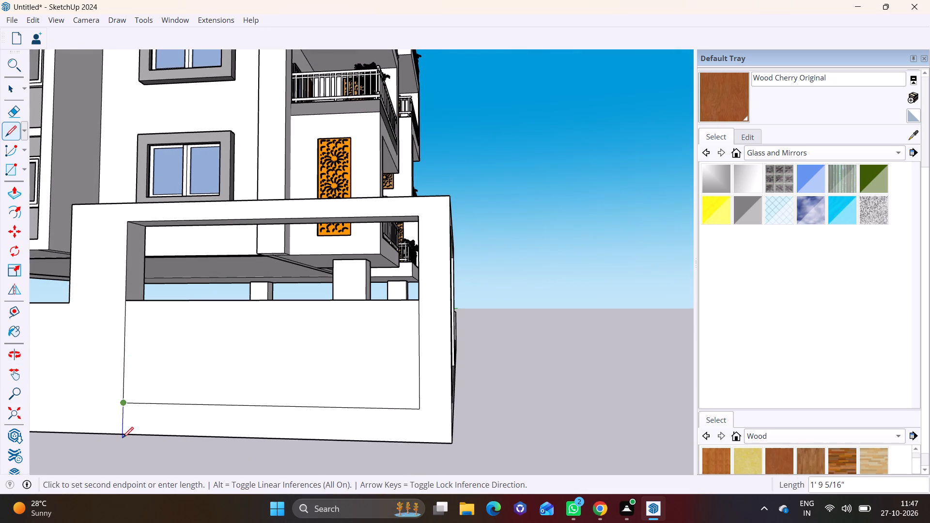
{"action": "left_click", "coordinate": [123, 438]}
{"action": "scroll", "coordinate": [118, 439], "scroll_direction": "up", "scroll_amount": 2}
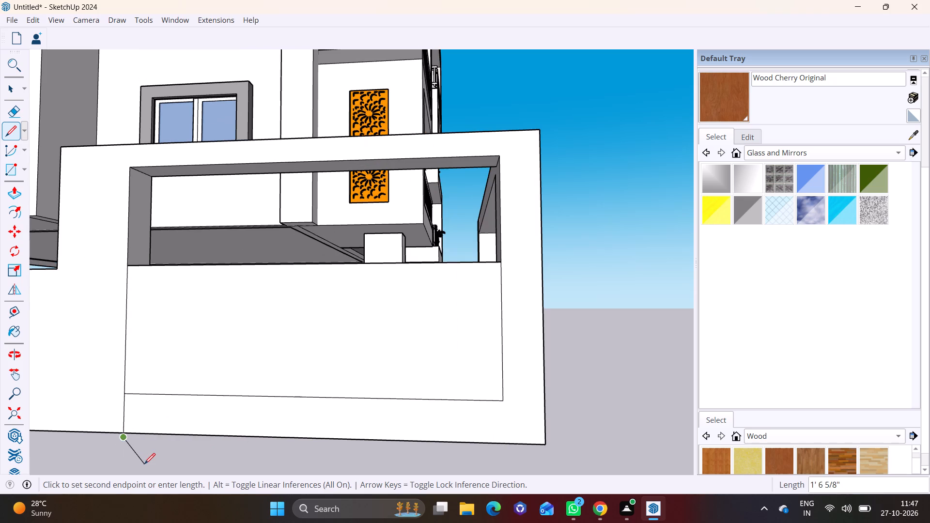
{"action": "key", "text": "ctrl+z"}
{"action": "key", "text": "ctrl+z"}
{"action": "left_click", "coordinate": [127, 394]}
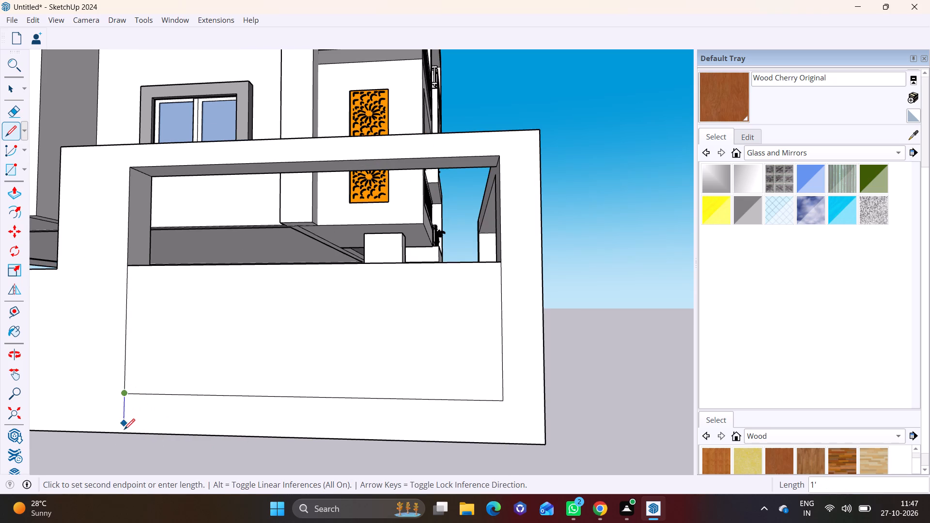
{"action": "left_click", "coordinate": [124, 431]}
{"action": "left_click", "coordinate": [504, 403]}
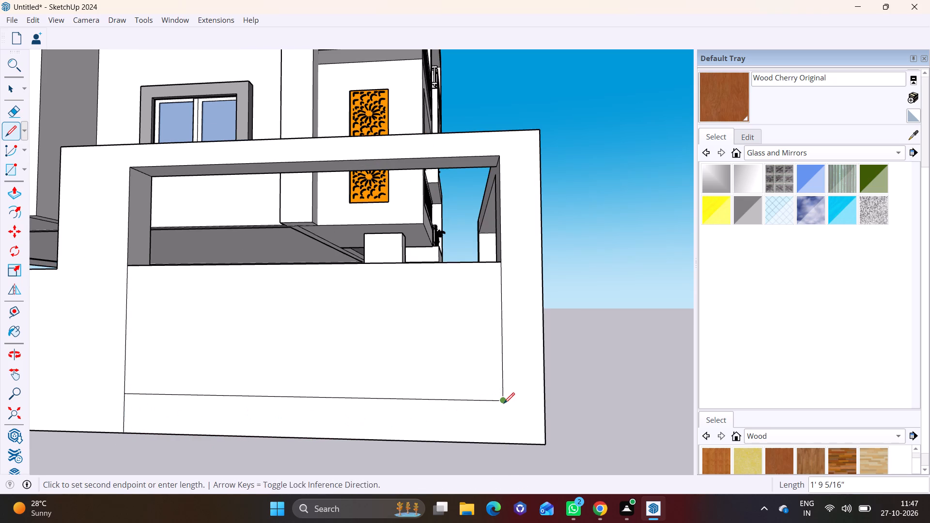
{"action": "left_click", "coordinate": [504, 441]}
{"action": "key", "text": "space"}
Sample the grey Color M04 from the window surround and paint the low wall face between the two pillars with it.
{"action": "scroll", "coordinate": [357, 379], "scroll_direction": "down", "scroll_amount": 1}
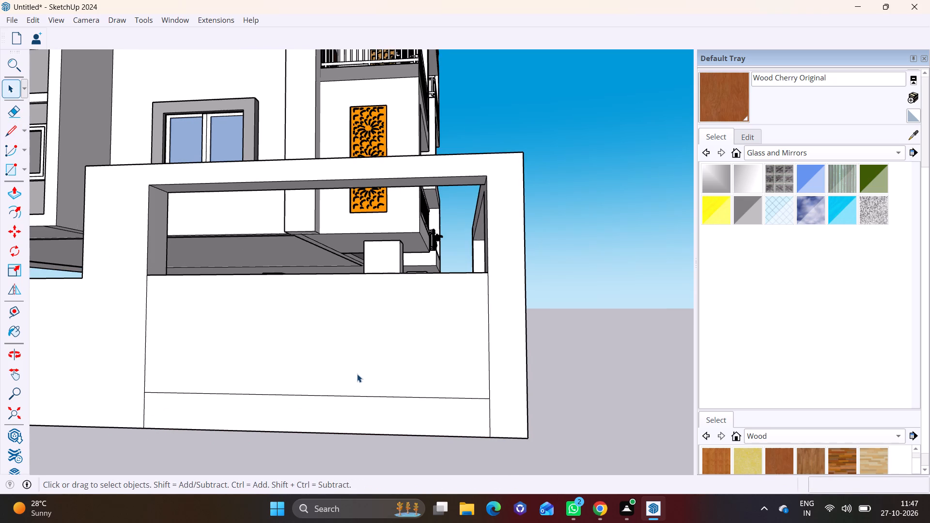
{"action": "middle_click_drag", "start_coordinate": [357, 374], "coordinate": [334, 436], "text": "shift"}
{"action": "scroll", "coordinate": [316, 416], "scroll_direction": "down", "scroll_amount": 2}
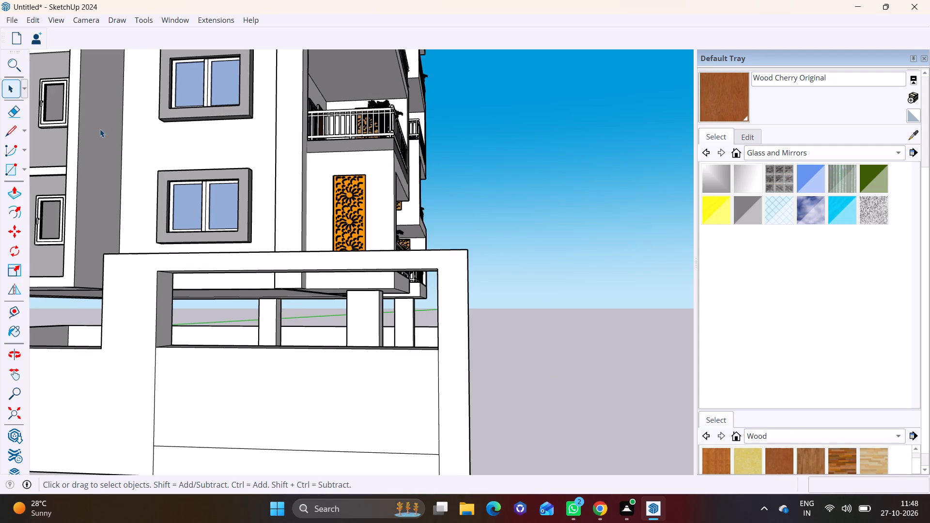
{"action": "left_click", "coordinate": [917, 135]}
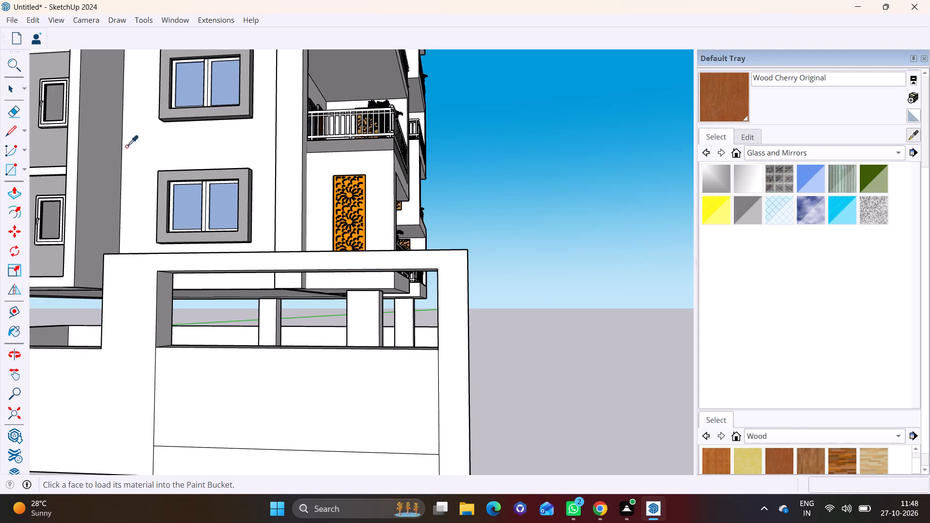
{"action": "left_click", "coordinate": [161, 184]}
{"action": "left_click", "coordinate": [182, 393]}
{"action": "scroll", "coordinate": [220, 386], "scroll_direction": "down", "scroll_amount": 3}
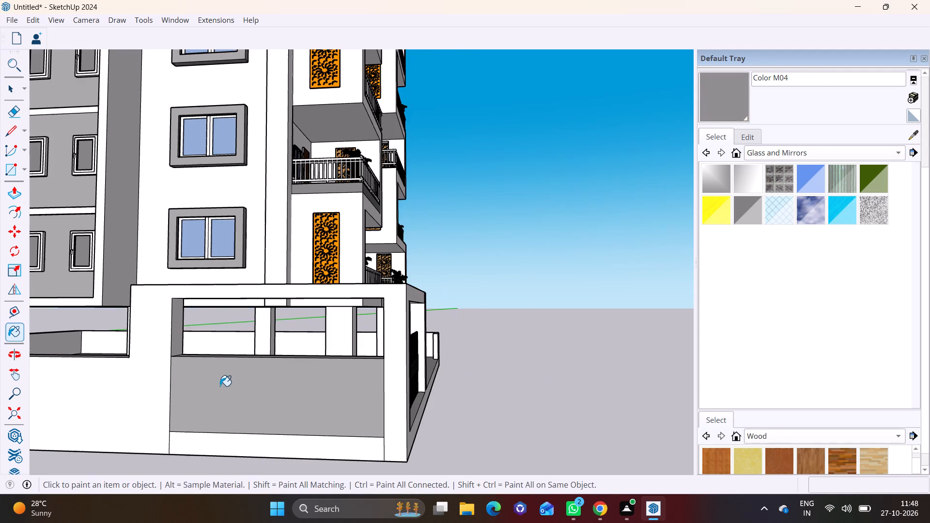
Draw two upright rectangles, about 2' 4" by 3' 5" and 2' 1" by 3' 5", on the grey low wall face between the pillars.
{"action": "left_click", "coordinate": [21, 170]}
{"action": "left_click", "coordinate": [30, 184]}
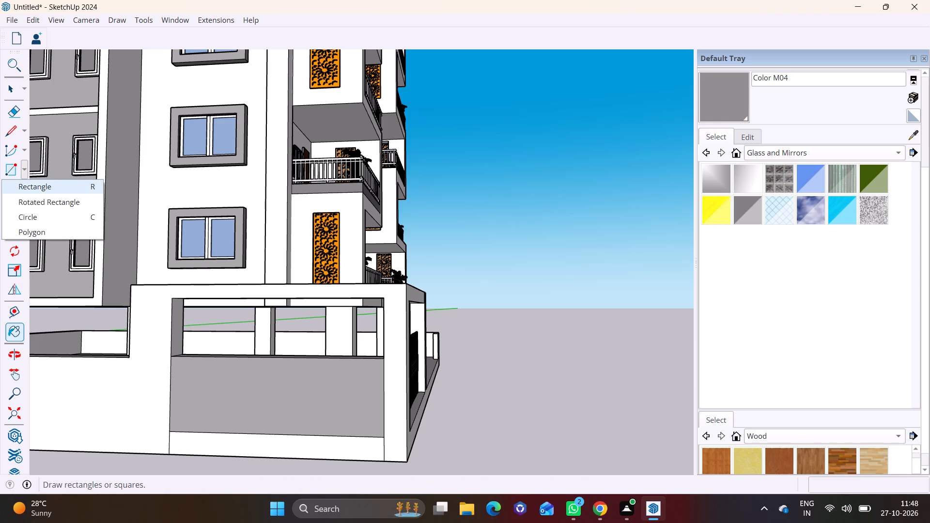
{"action": "left_click", "coordinate": [213, 374]}
{"action": "left_click", "coordinate": [241, 418]}
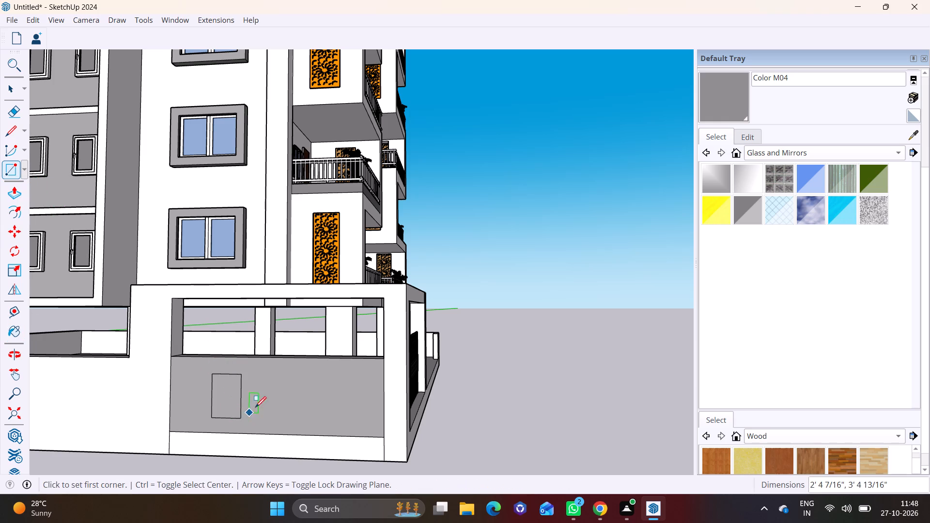
{"action": "left_click", "coordinate": [304, 376]}
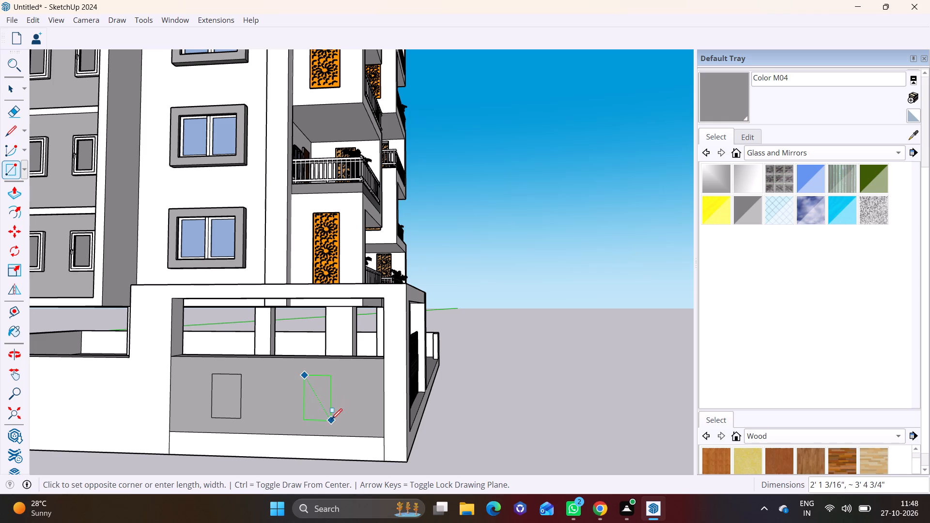
{"action": "left_click", "coordinate": [331, 419]}
{"action": "key", "text": "space"}
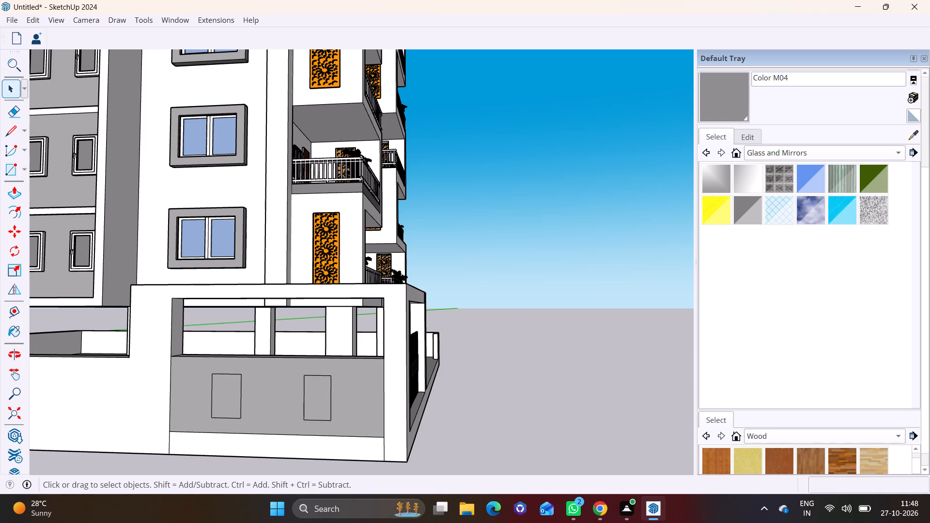
Sample the white Default material from the building wall and paint both rectangles on the grey wall face with it.
{"action": "left_click", "coordinate": [157, 199]}
{"action": "left_click", "coordinate": [915, 137]}
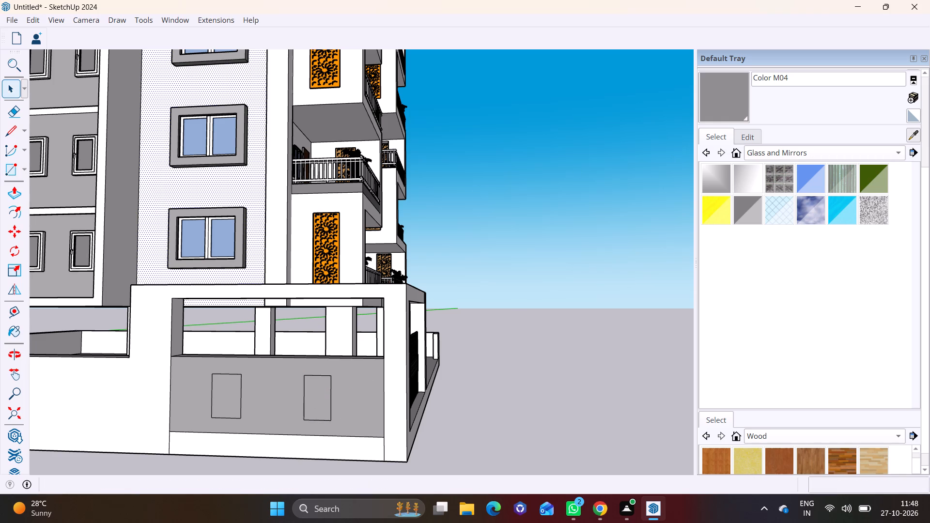
{"action": "key", "text": "space"}
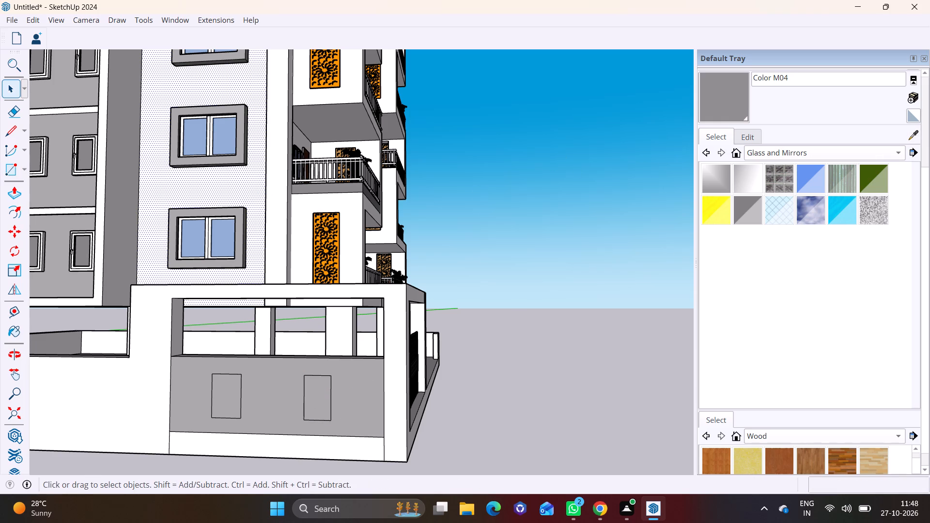
{"action": "left_click", "coordinate": [647, 246]}
{"action": "left_click", "coordinate": [909, 134]}
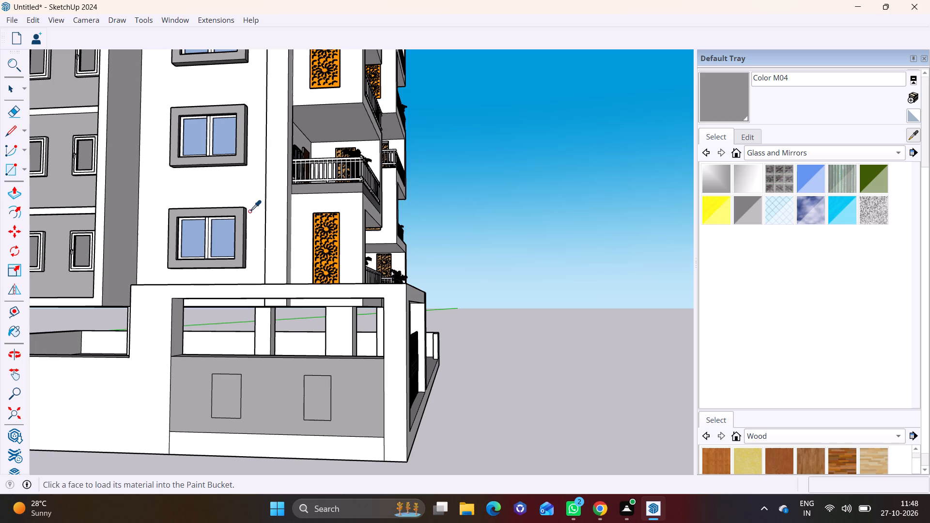
{"action": "left_click", "coordinate": [254, 192]}
{"action": "left_click", "coordinate": [218, 382]}
{"action": "left_click", "coordinate": [322, 401]}
{"action": "key", "text": "space"}
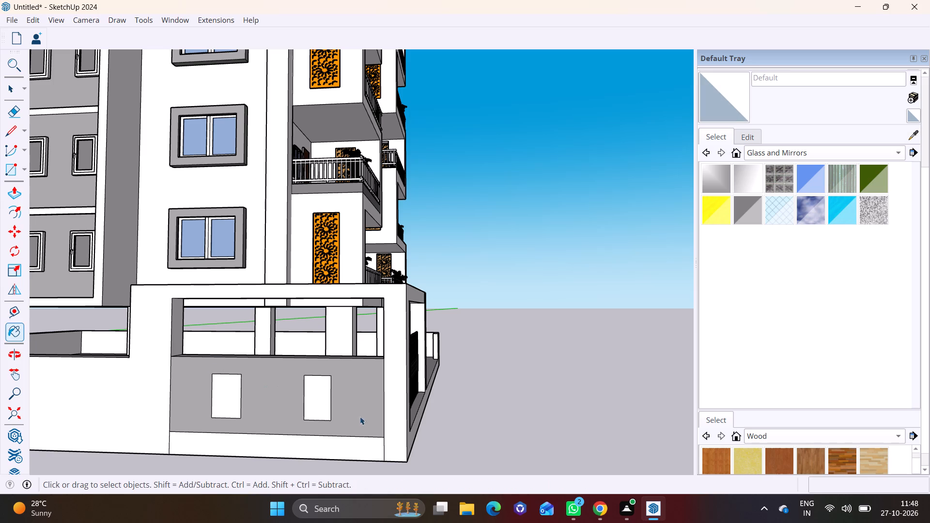
{"action": "left_click", "coordinate": [476, 429]}
Draw a horizontal line across the side face of the front gate's inner pillar, at low-wall height above the base.
{"action": "scroll", "coordinate": [449, 412], "scroll_direction": "down", "scroll_amount": 7}
{"action": "middle_click_drag", "start_coordinate": [449, 412], "coordinate": [261, 456]}
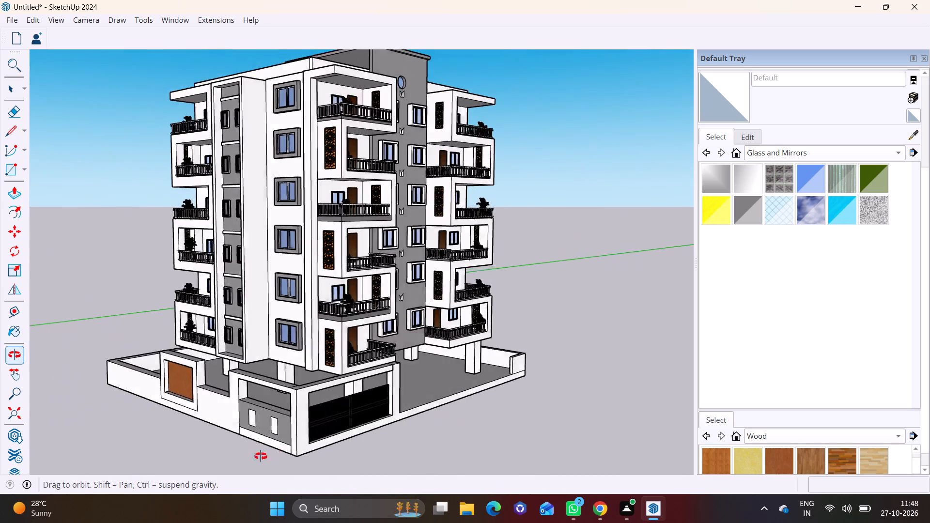
{"action": "middle_click_drag", "start_coordinate": [261, 456], "coordinate": [64, 460]}
{"action": "middle_click_drag", "start_coordinate": [247, 405], "coordinate": [253, 371]}
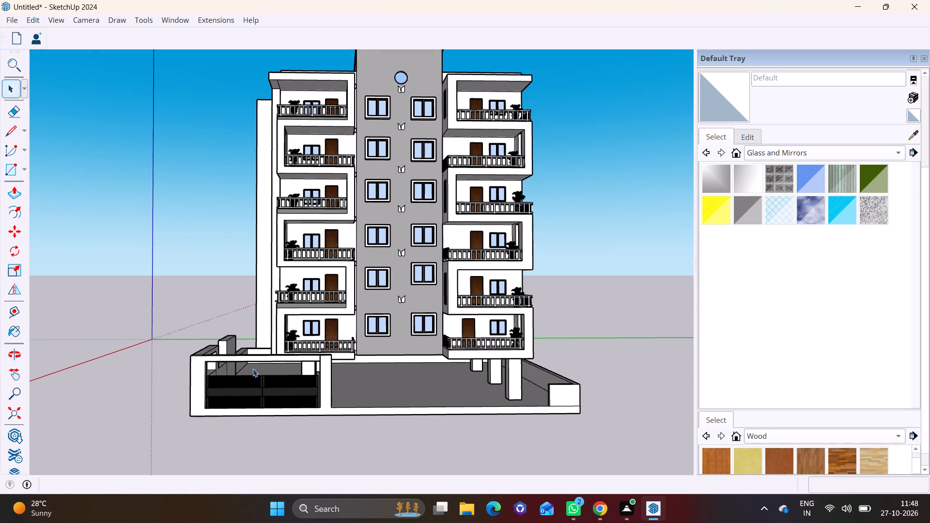
{"action": "middle_click_drag", "start_coordinate": [253, 368], "coordinate": [132, 384], "text": "shift"}
{"action": "scroll", "coordinate": [235, 391], "scroll_direction": "up", "scroll_amount": 4}
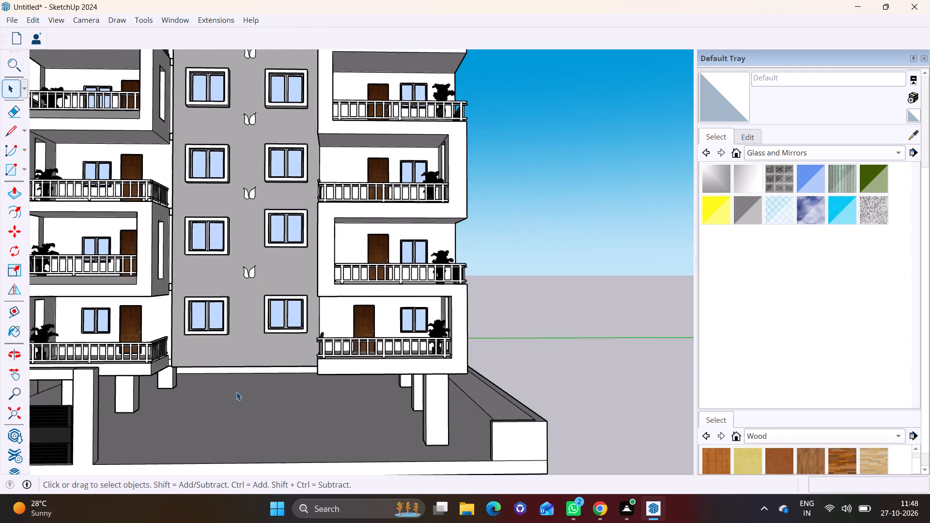
{"action": "scroll", "coordinate": [236, 392], "scroll_direction": "up", "scroll_amount": 1}
{"action": "scroll", "coordinate": [274, 428], "scroll_direction": "down", "scroll_amount": 3}
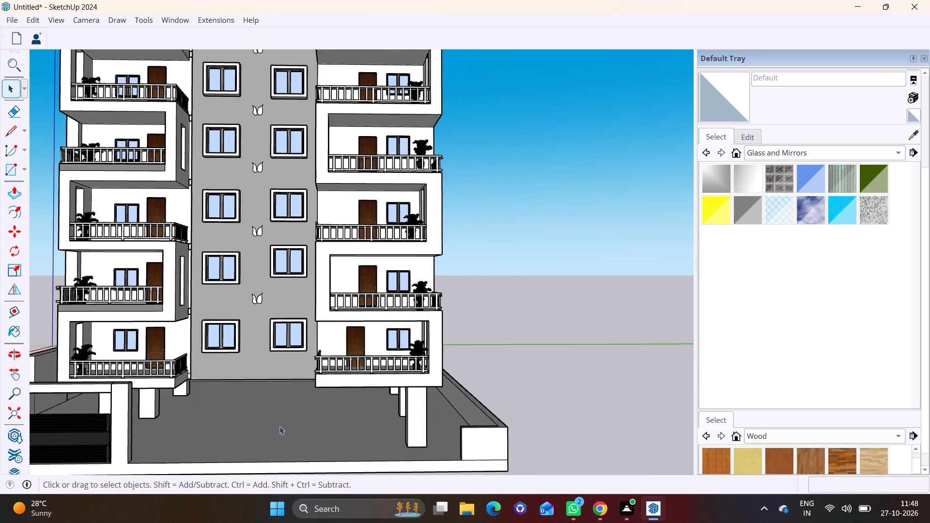
{"action": "scroll", "coordinate": [288, 432], "scroll_direction": "down", "scroll_amount": 2}
{"action": "middle_click_drag", "start_coordinate": [299, 441], "coordinate": [309, 360], "text": "shift"}
{"action": "scroll", "coordinate": [174, 361], "scroll_direction": "up", "scroll_amount": 2}
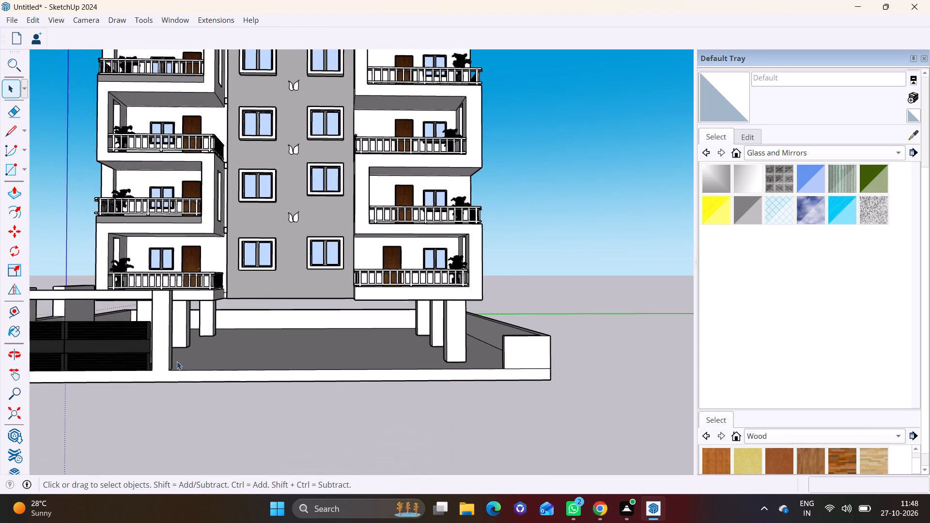
{"action": "scroll", "coordinate": [177, 361], "scroll_direction": "up", "scroll_amount": 2}
{"action": "middle_click_drag", "start_coordinate": [212, 354], "coordinate": [0, 414]}
{"action": "scroll", "coordinate": [125, 373], "scroll_direction": "up", "scroll_amount": 4}
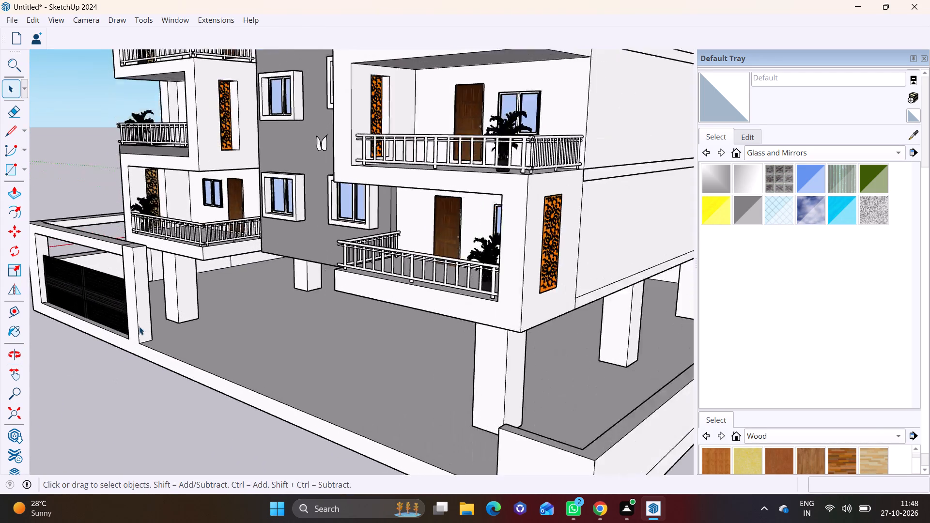
{"action": "scroll", "coordinate": [139, 326], "scroll_direction": "up", "scroll_amount": 5}
{"action": "left_click", "coordinate": [5, 122]}
{"action": "scroll", "coordinate": [164, 305], "scroll_direction": "up", "scroll_amount": 3}
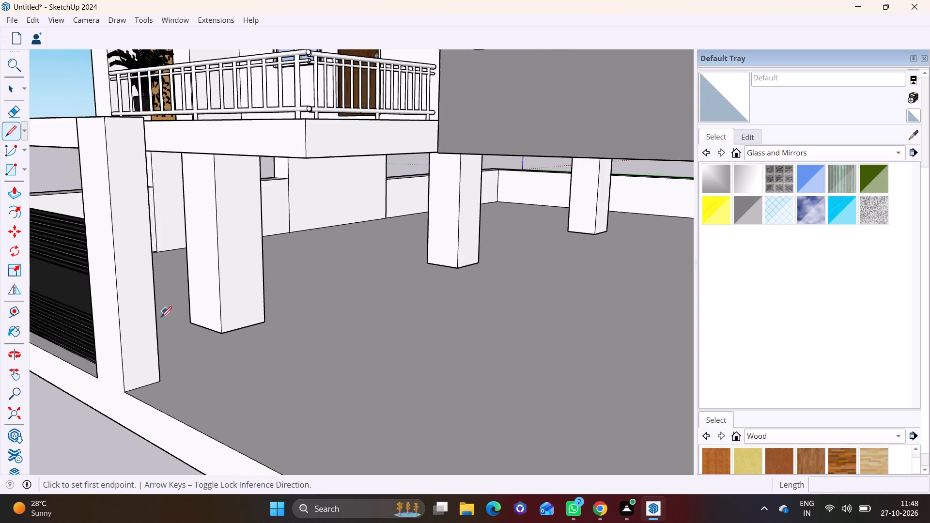
{"action": "scroll", "coordinate": [161, 317], "scroll_direction": "up", "scroll_amount": 2}
{"action": "left_click", "coordinate": [105, 297]}
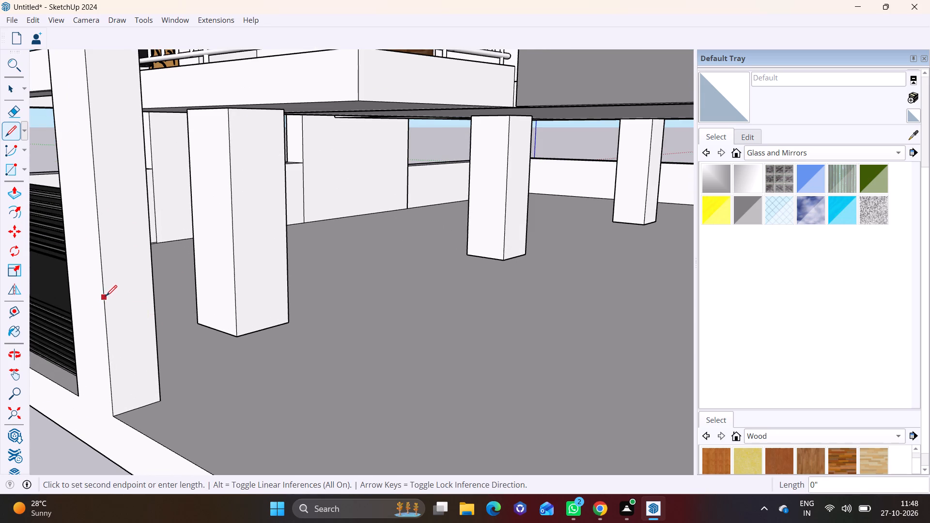
{"action": "left_click", "coordinate": [154, 284]}
{"action": "key", "text": "space"}
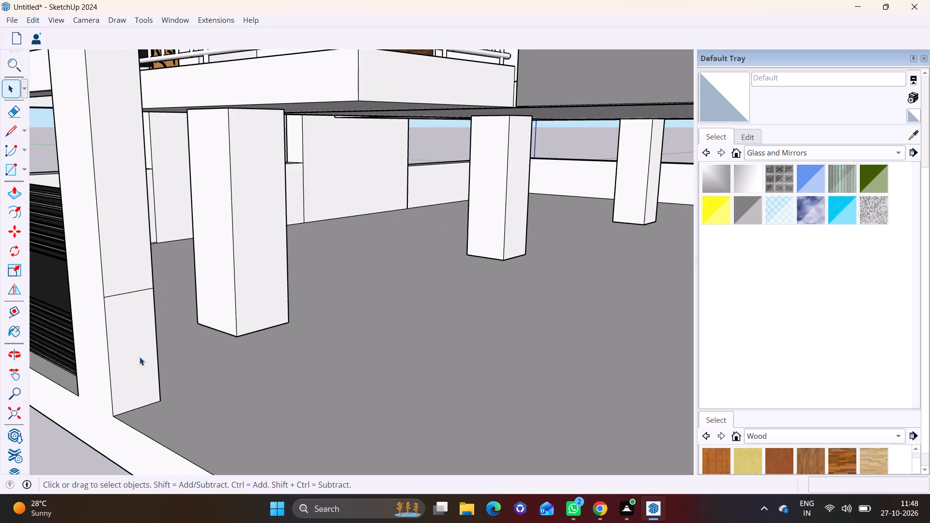
Push/Pull the pillar's lower side face along the front edge to the corner wall in three sections, the last two about 17' 1" and 26' 8" long.
{"action": "left_click", "coordinate": [139, 357]}
{"action": "left_click", "coordinate": [12, 190]}
{"action": "left_click", "coordinate": [127, 338]}
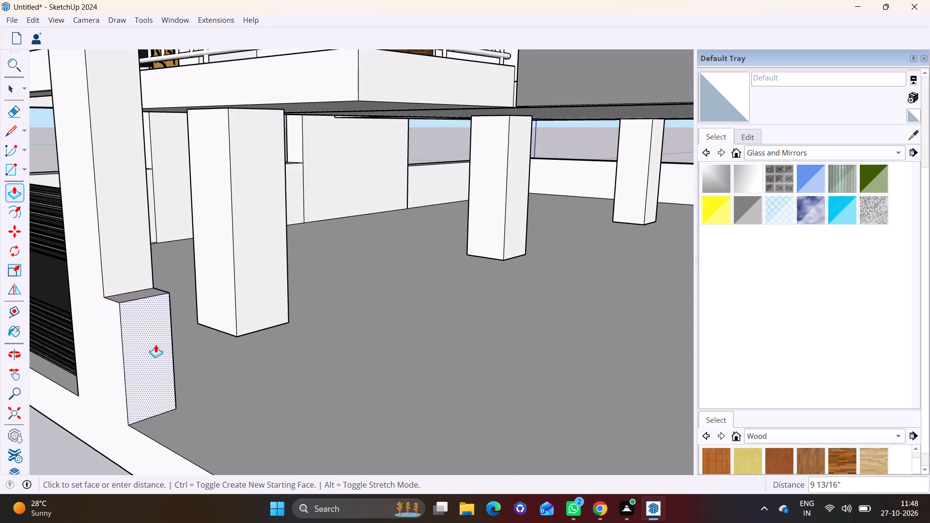
{"action": "scroll", "coordinate": [169, 356], "scroll_direction": "down", "scroll_amount": 9}
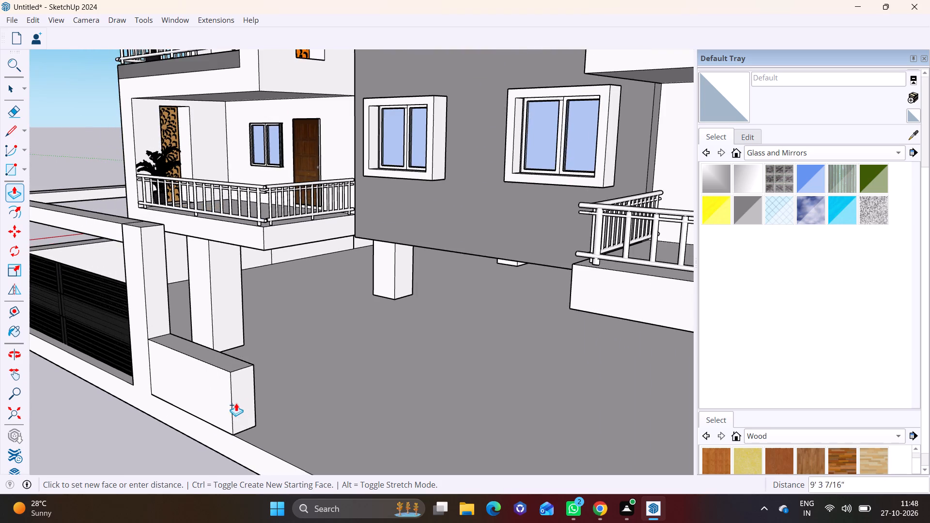
{"action": "middle_click_drag", "start_coordinate": [236, 403], "coordinate": [157, 323], "text": "shift"}
{"action": "middle_click_drag", "start_coordinate": [157, 308], "coordinate": [160, 299]}
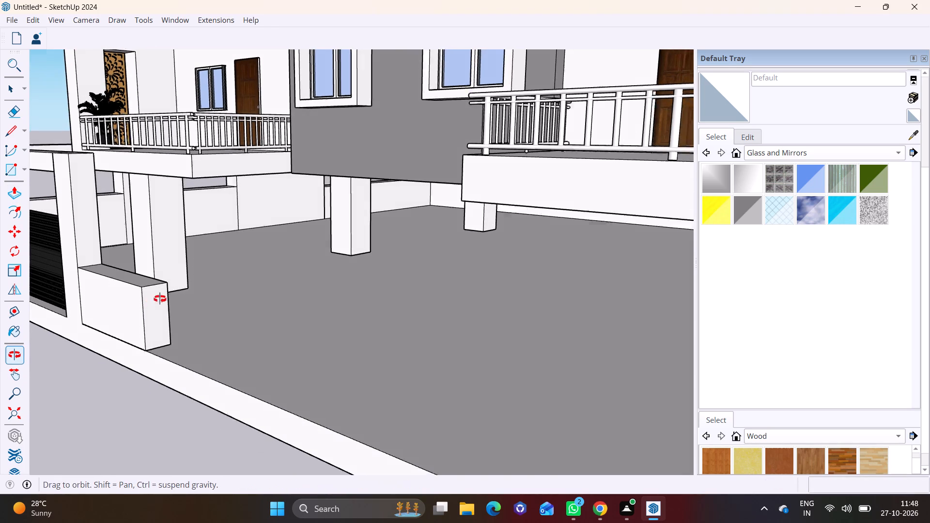
{"action": "middle_click_drag", "start_coordinate": [160, 299], "coordinate": [250, 256]}
{"action": "left_click", "coordinate": [221, 256]}
{"action": "left_click", "coordinate": [223, 259]}
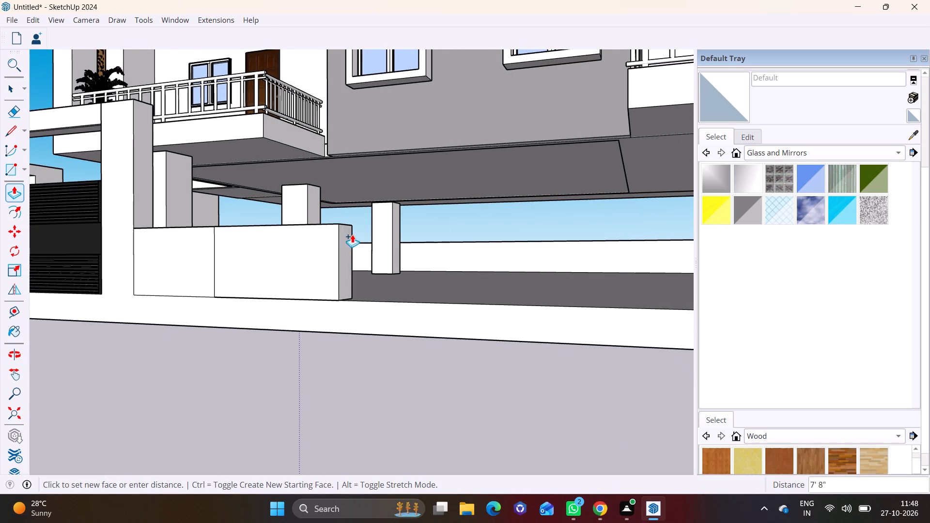
{"action": "scroll", "coordinate": [354, 233], "scroll_direction": "down", "scroll_amount": 6}
{"action": "middle_click_drag", "start_coordinate": [380, 206], "coordinate": [256, 285], "text": "shift"}
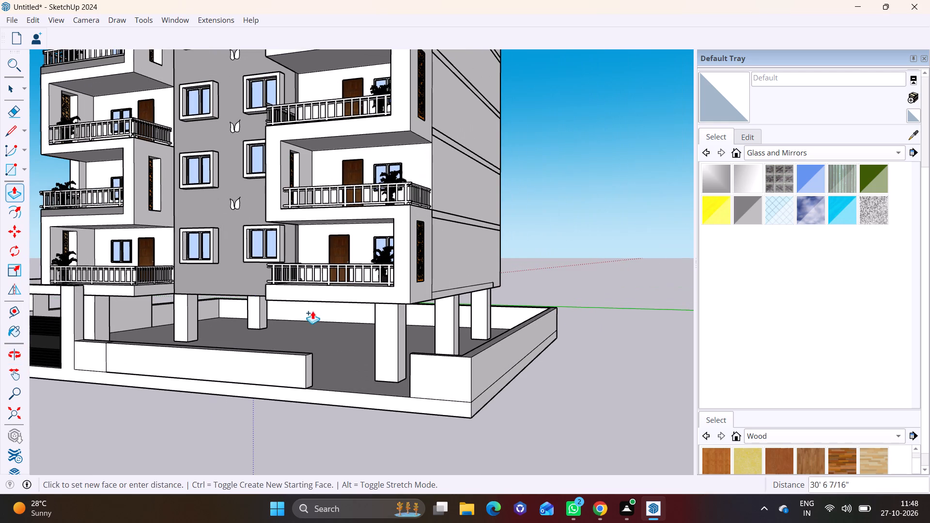
{"action": "left_click", "coordinate": [217, 344]}
{"action": "scroll", "coordinate": [248, 382], "scroll_direction": "up", "scroll_amount": 6}
{"action": "left_click", "coordinate": [193, 360]}
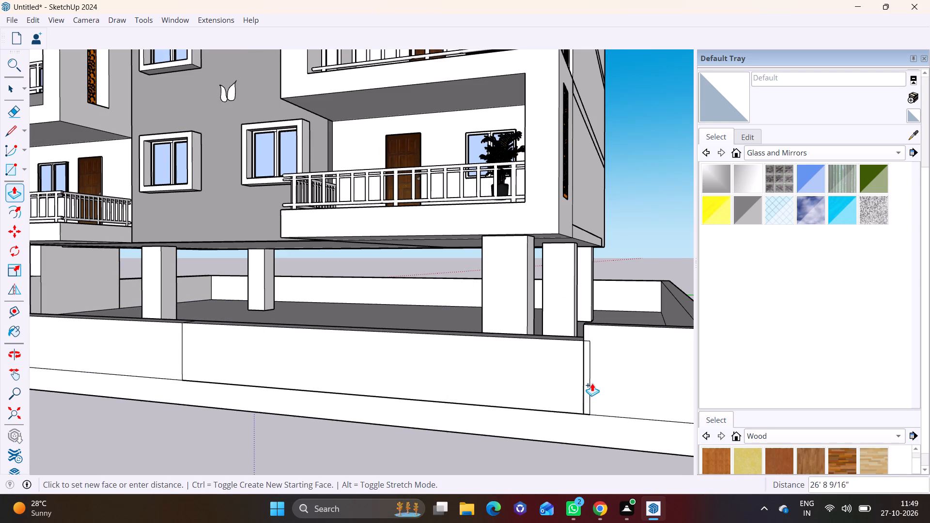
{"action": "left_click", "coordinate": [586, 382]}
Raise the top face of the front wall's middle section by about 4' 1 3/4" with Push/Pull.
{"action": "scroll", "coordinate": [339, 369], "scroll_direction": "down", "scroll_amount": 3}
{"action": "middle_click_drag", "start_coordinate": [245, 370], "coordinate": [363, 391]}
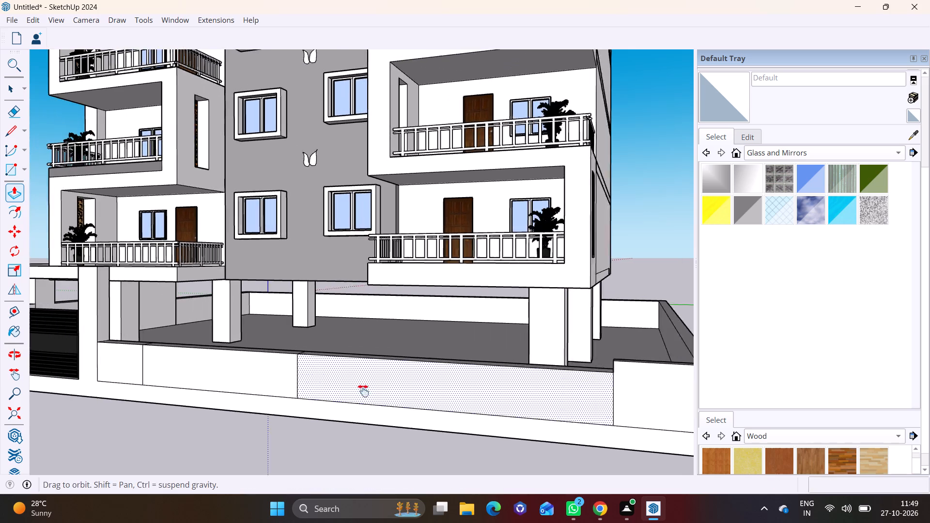
{"action": "middle_click_drag", "start_coordinate": [363, 391], "coordinate": [369, 391]}
{"action": "middle_click_drag", "start_coordinate": [192, 344], "coordinate": [168, 421]}
{"action": "left_click", "coordinate": [218, 402]}
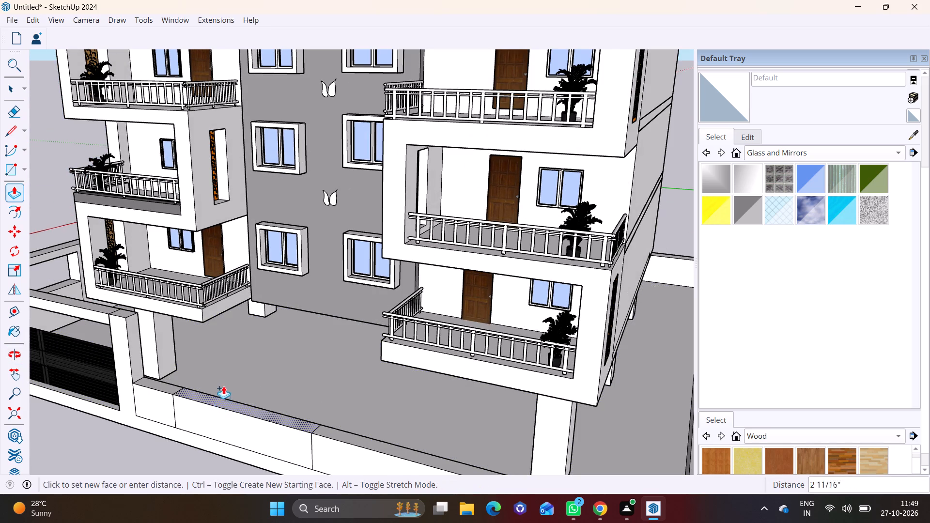
{"action": "left_click", "coordinate": [225, 364]}
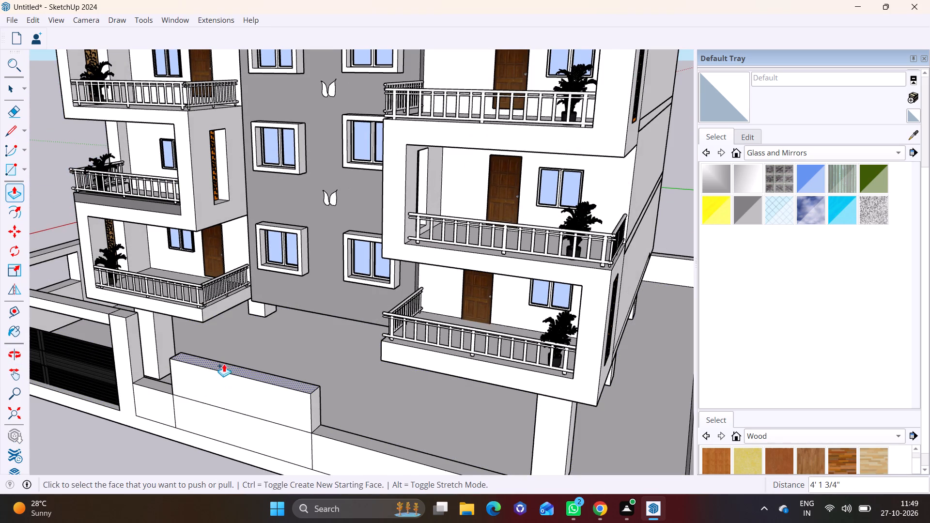
Delete the horizontal edge across the front face of the raised middle wall section.
{"action": "middle_click_drag", "start_coordinate": [258, 403], "coordinate": [360, 314]}
{"action": "key", "text": "space"}
{"action": "left_click", "coordinate": [326, 353]}
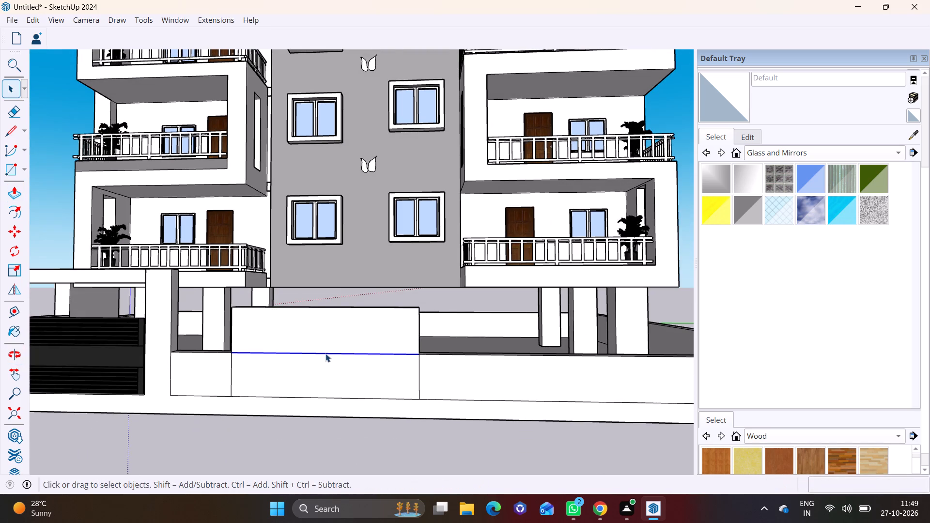
{"action": "key", "text": "Delete"}
Draw a rectangle about 10' 4" by 6' 4 5/8" on the front face of the raised wall section, near its corner-wall end.
{"action": "scroll", "coordinate": [311, 373], "scroll_direction": "down", "scroll_amount": 1}
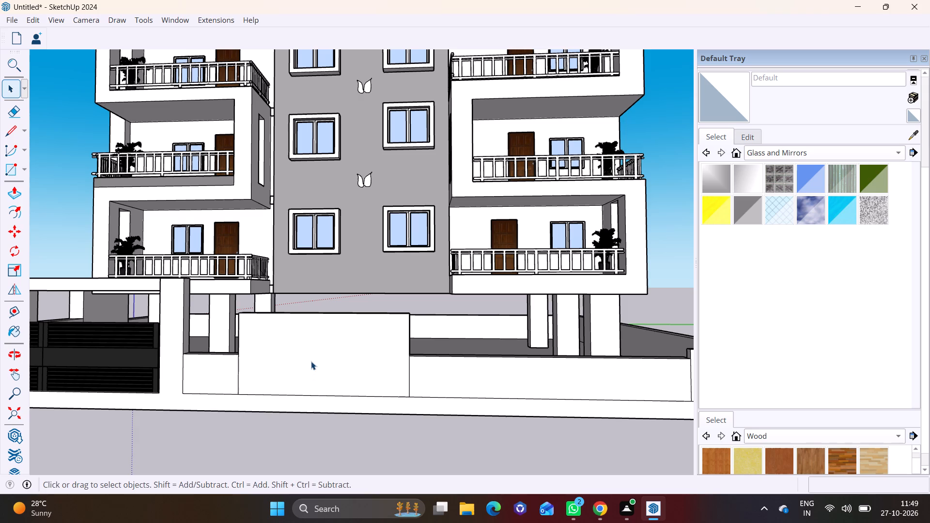
{"action": "middle_click_drag", "start_coordinate": [285, 373], "coordinate": [189, 419], "text": "shift"}
{"action": "middle_click_drag", "start_coordinate": [231, 426], "coordinate": [257, 426]}
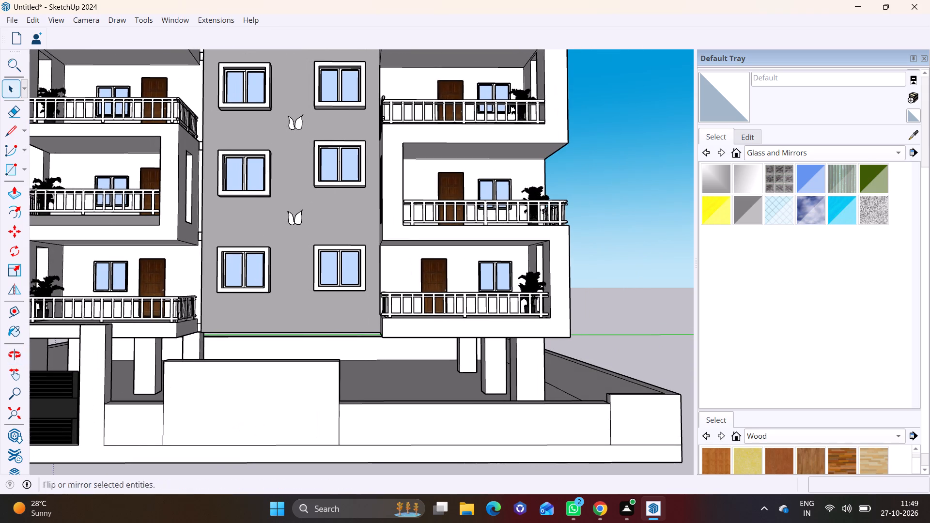
{"action": "left_click", "coordinate": [21, 169]}
{"action": "left_click", "coordinate": [34, 186]}
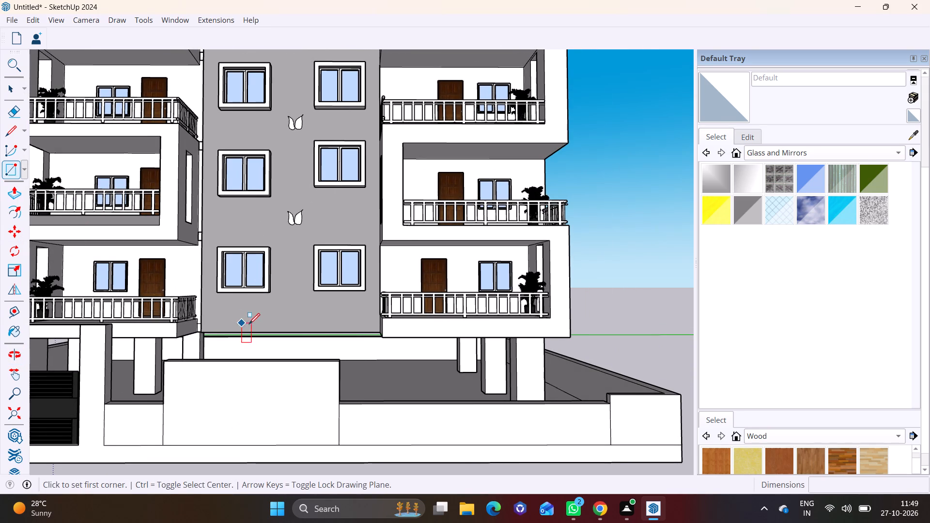
{"action": "scroll", "coordinate": [250, 324], "scroll_direction": "up", "scroll_amount": 2}
{"action": "middle_click_drag", "start_coordinate": [312, 350], "coordinate": [333, 267], "text": "shift"}
{"action": "middle_click_drag", "start_coordinate": [374, 245], "coordinate": [375, 350], "text": "shift"}
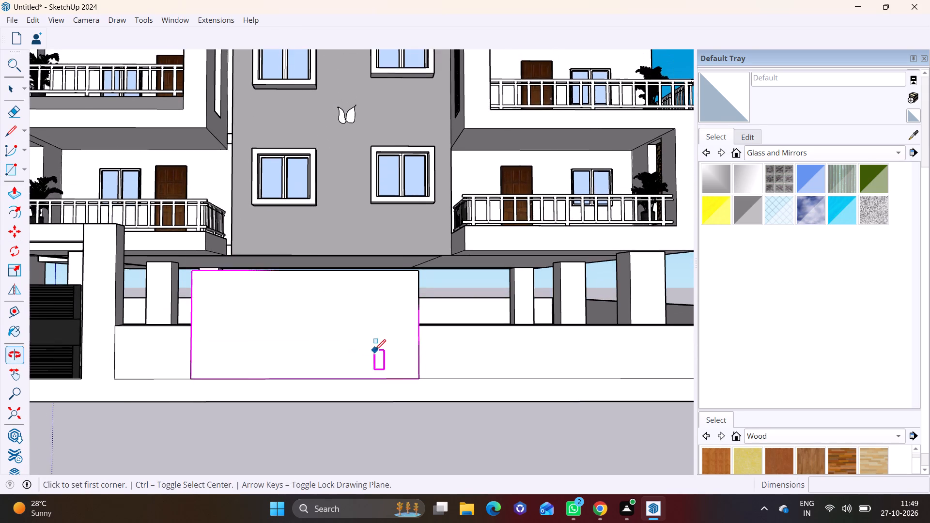
{"action": "scroll", "coordinate": [382, 339], "scroll_direction": "up", "scroll_amount": 1}
{"action": "left_click", "coordinate": [410, 275]}
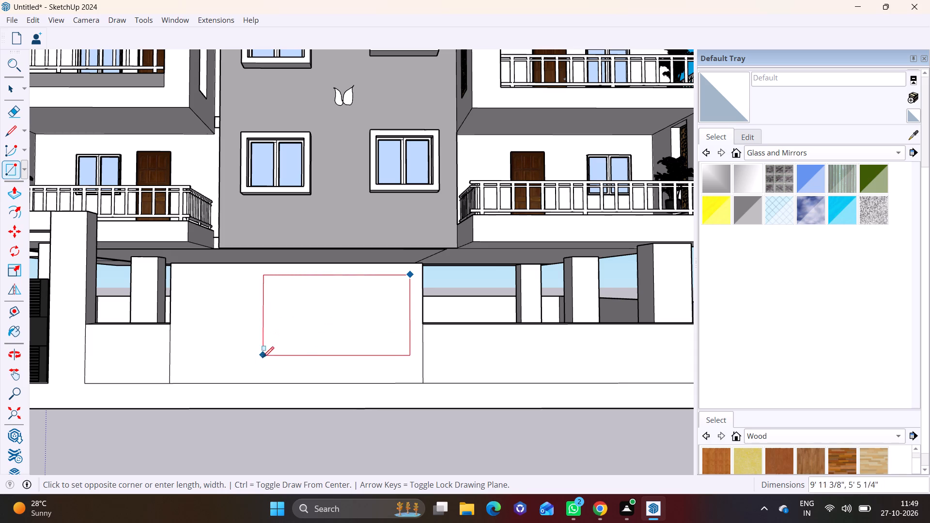
{"action": "left_click", "coordinate": [258, 369]}
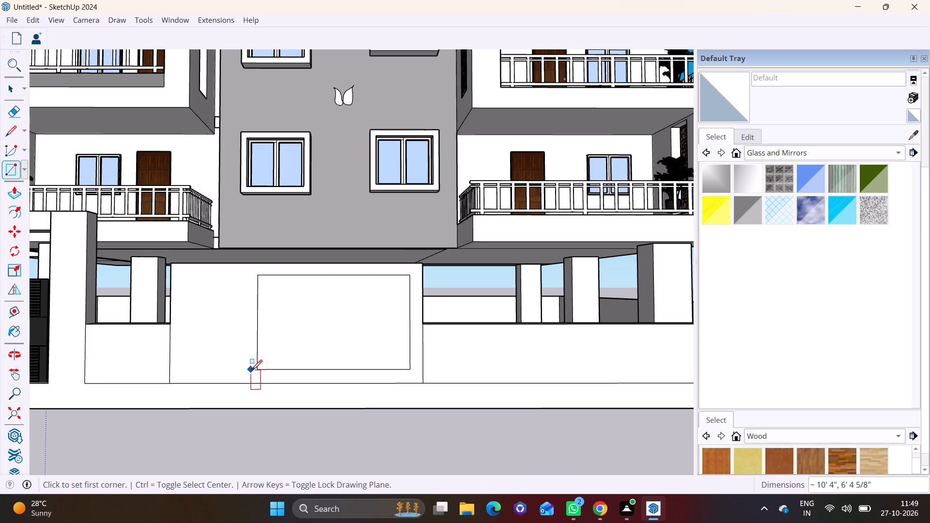
{"action": "key", "text": "space"}
Push the rectangle on the raised wall section inward about 5 1/16" as a recessed panel.
{"action": "left_click", "coordinate": [310, 323]}
{"action": "middle_click_drag", "start_coordinate": [316, 332], "coordinate": [183, 393]}
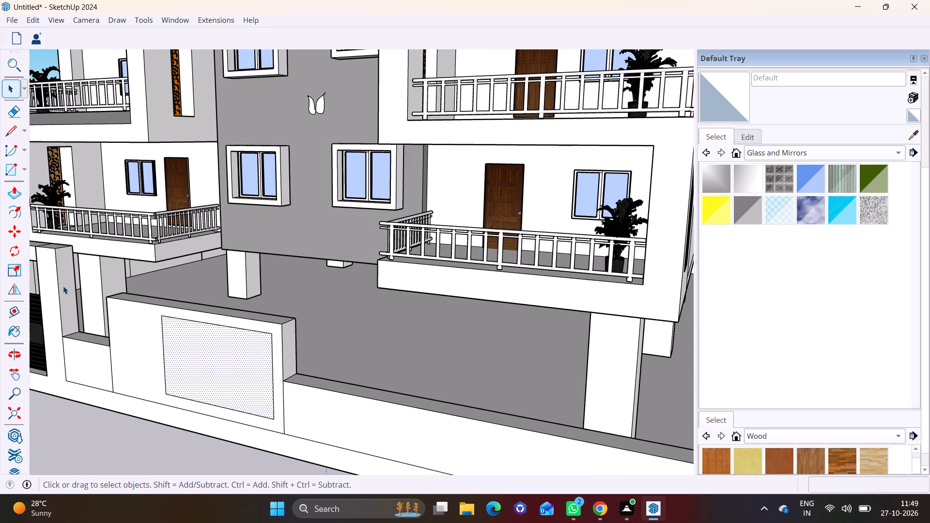
{"action": "left_click", "coordinate": [8, 186]}
{"action": "left_click", "coordinate": [196, 349]}
{"action": "left_click", "coordinate": [201, 349]}
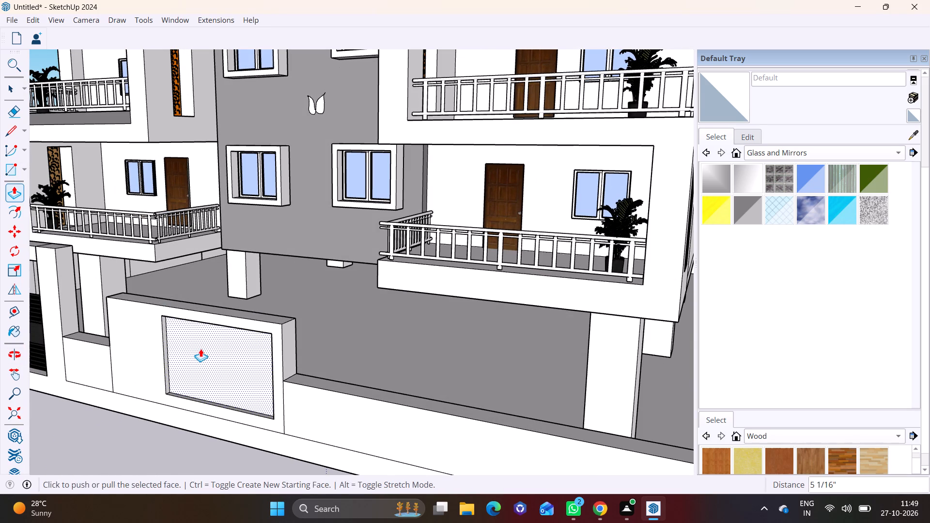
Paint the recessed panel's back face, its gate-side inner face and its bottom face with Wood Cherry Original.
{"action": "left_click", "coordinate": [776, 460]}
{"action": "left_click", "coordinate": [219, 369]}
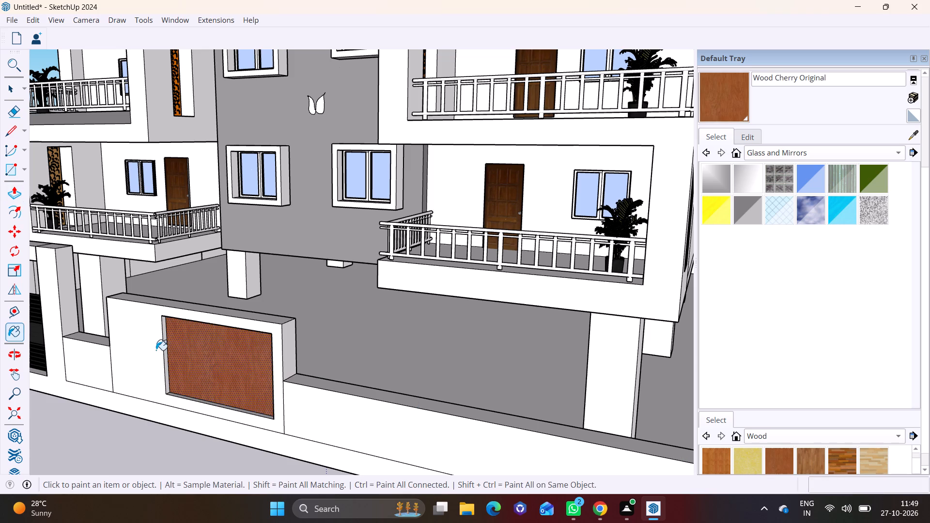
{"action": "left_click", "coordinate": [164, 342]}
{"action": "scroll", "coordinate": [211, 394], "scroll_direction": "up", "scroll_amount": 7}
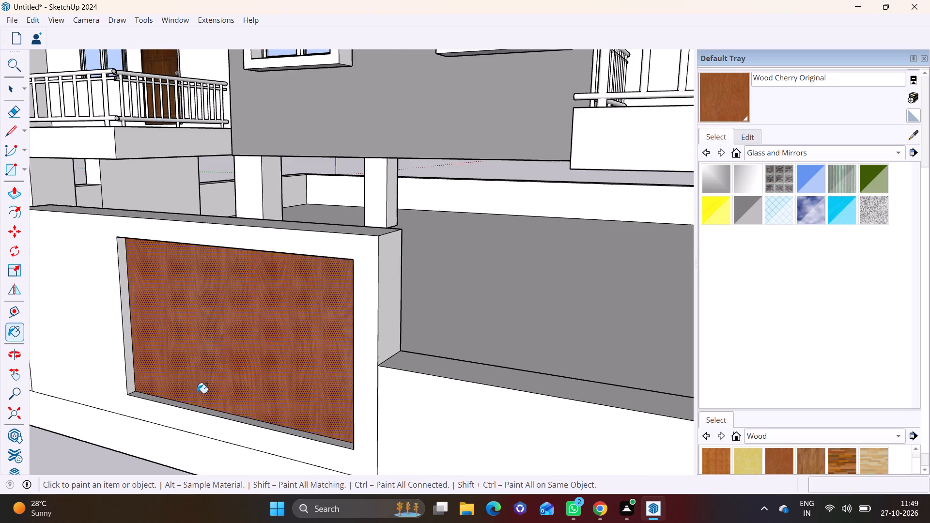
{"action": "left_click", "coordinate": [128, 359]}
{"action": "left_click", "coordinate": [167, 401]}
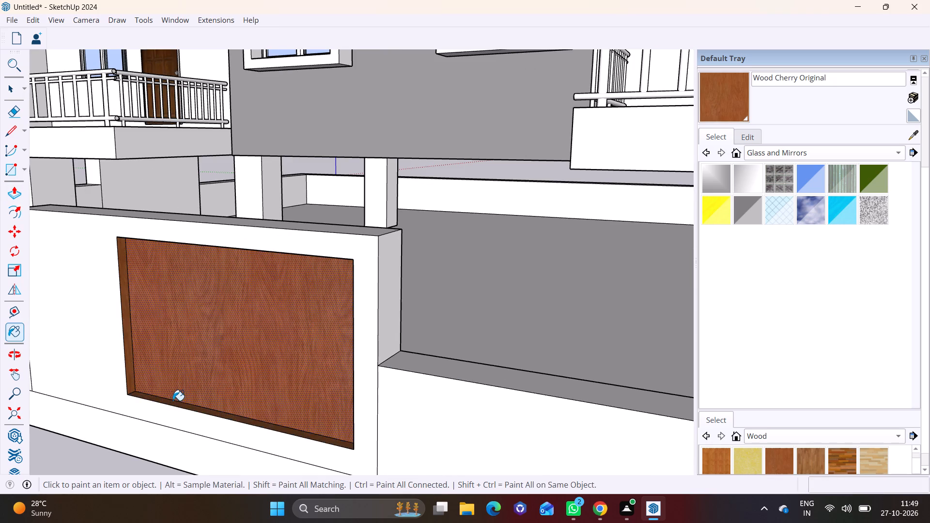
Paint the recess's remaining inner side face and its top inner face with Wood Cherry Original.
{"action": "middle_click_drag", "start_coordinate": [173, 400], "coordinate": [301, 352]}
{"action": "middle_click_drag", "start_coordinate": [437, 352], "coordinate": [560, 351]}
{"action": "scroll", "coordinate": [592, 289], "scroll_direction": "up", "scroll_amount": 3}
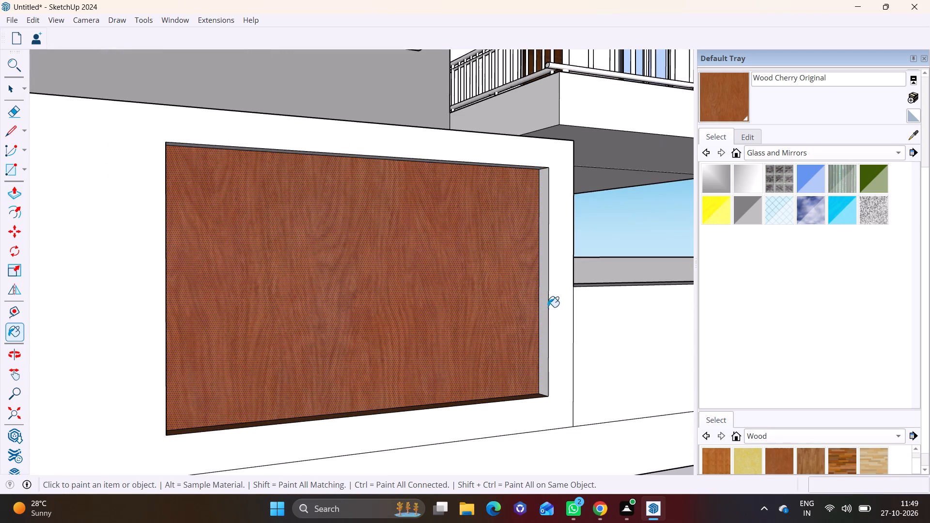
{"action": "left_click", "coordinate": [546, 307]}
{"action": "scroll", "coordinate": [495, 320], "scroll_direction": "down", "scroll_amount": 3}
{"action": "middle_click_drag", "start_coordinate": [418, 292], "coordinate": [404, 213]}
{"action": "scroll", "coordinate": [459, 162], "scroll_direction": "up", "scroll_amount": 3}
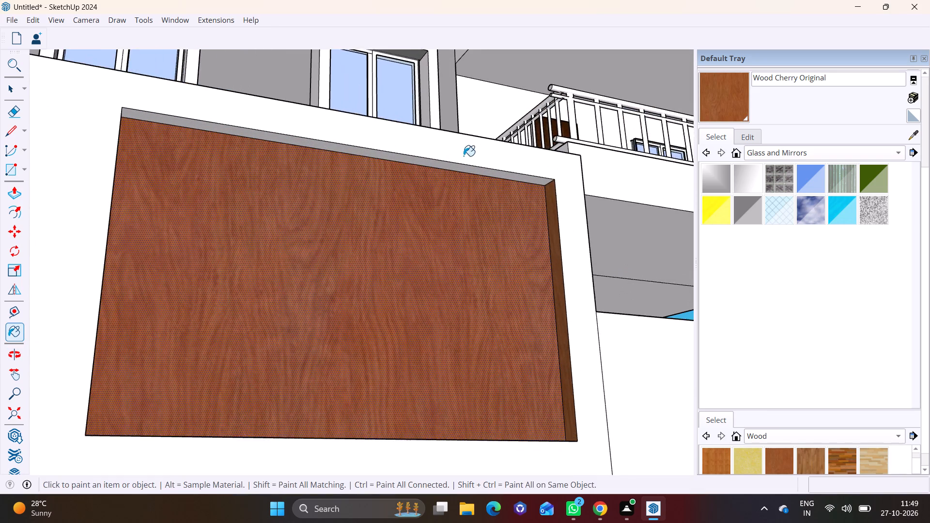
{"action": "scroll", "coordinate": [464, 156], "scroll_direction": "up", "scroll_amount": 2}
{"action": "left_click", "coordinate": [437, 163]}
{"action": "key", "text": "space"}
{"action": "left_click", "coordinate": [484, 106]}
{"action": "scroll", "coordinate": [449, 183], "scroll_direction": "down", "scroll_amount": 4}
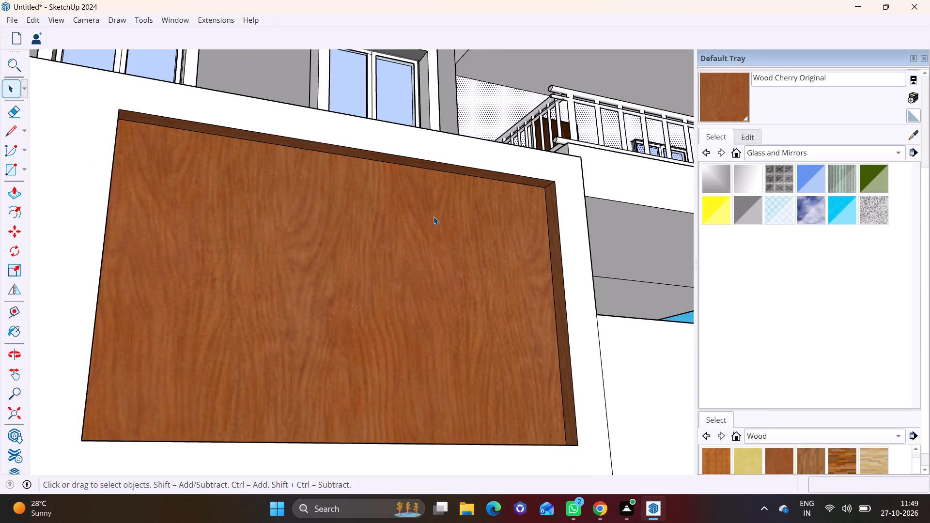
Raise the top face of the short wall section between the gate pillar and the panelled wall by about 2' 1 3/16" with Push/Pull.
{"action": "scroll", "coordinate": [434, 216], "scroll_direction": "down", "scroll_amount": 8}
{"action": "middle_click_drag", "start_coordinate": [393, 273], "coordinate": [296, 392]}
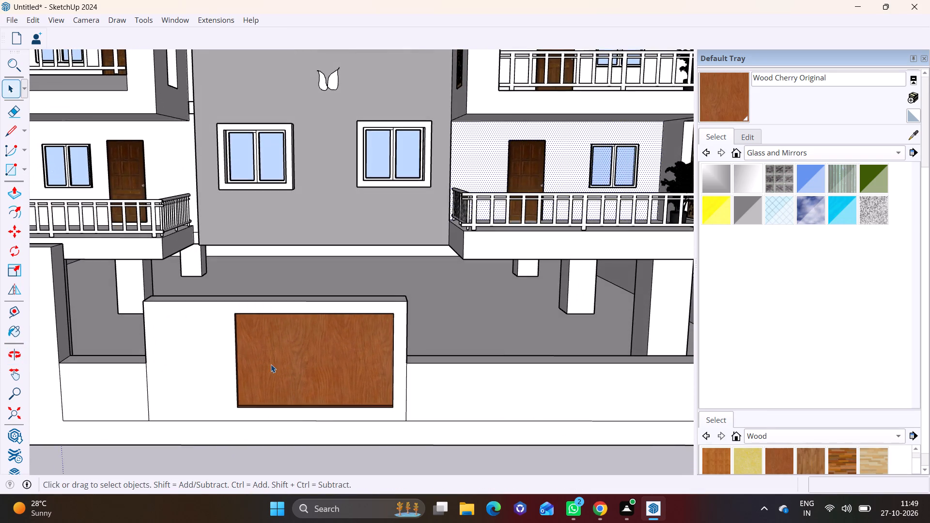
{"action": "scroll", "coordinate": [269, 363], "scroll_direction": "down", "scroll_amount": 2}
{"action": "middle_click_drag", "start_coordinate": [178, 353], "coordinate": [236, 324], "text": "shift"}
{"action": "scroll", "coordinate": [195, 343], "scroll_direction": "up", "scroll_amount": 2}
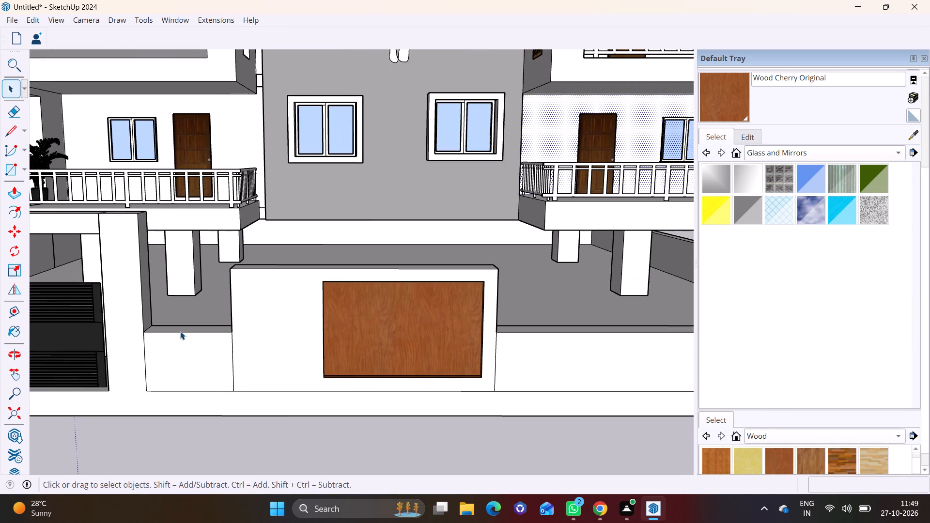
{"action": "left_click", "coordinate": [190, 329]}
{"action": "left_click", "coordinate": [15, 196]}
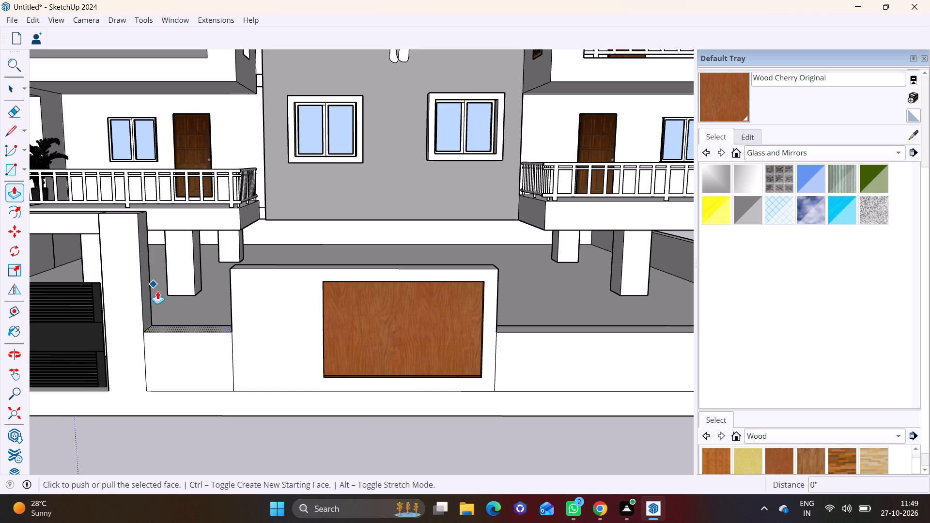
{"action": "left_click", "coordinate": [169, 326]}
{"action": "left_click", "coordinate": [170, 295]}
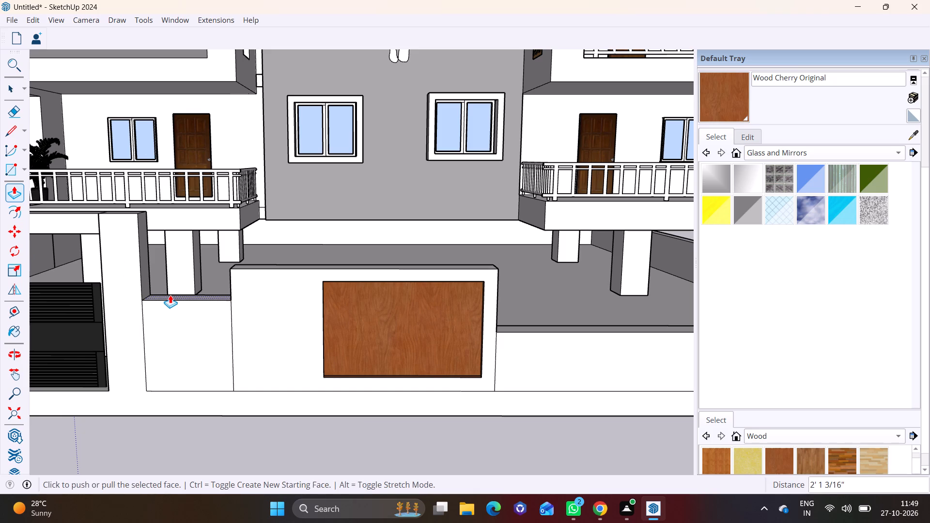
{"action": "key", "text": "space"}
Sample Color M04 from the building's central facade and paint the short wall section's front face with it.
{"action": "scroll", "coordinate": [188, 351], "scroll_direction": "down", "scroll_amount": 2}
{"action": "middle_click_drag", "start_coordinate": [186, 351], "coordinate": [182, 330]}
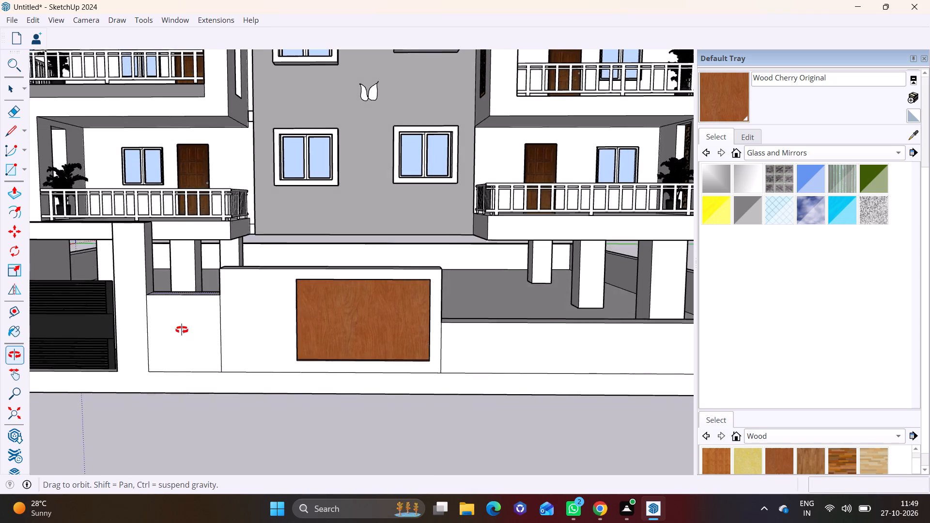
{"action": "middle_click_drag", "start_coordinate": [182, 330], "coordinate": [183, 327]}
{"action": "left_click", "coordinate": [311, 108]}
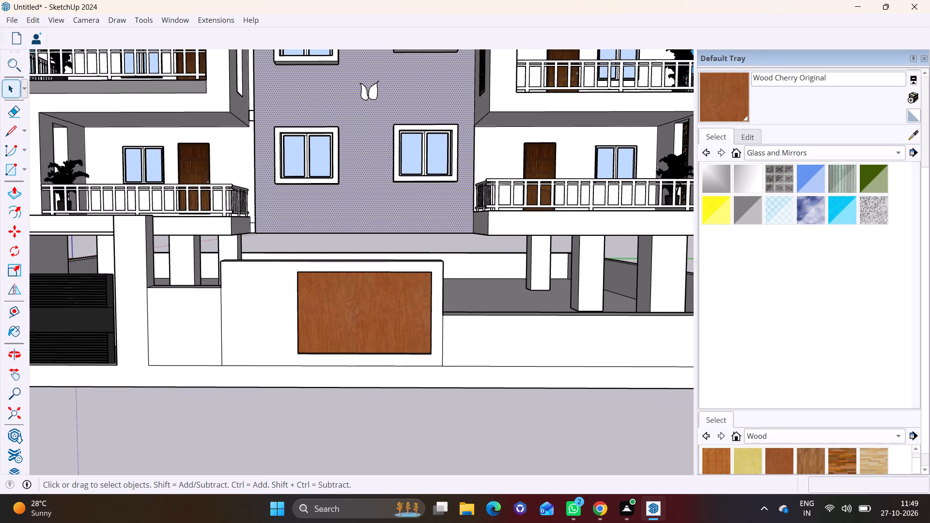
{"action": "left_click", "coordinate": [915, 139]}
{"action": "left_click", "coordinate": [443, 102]}
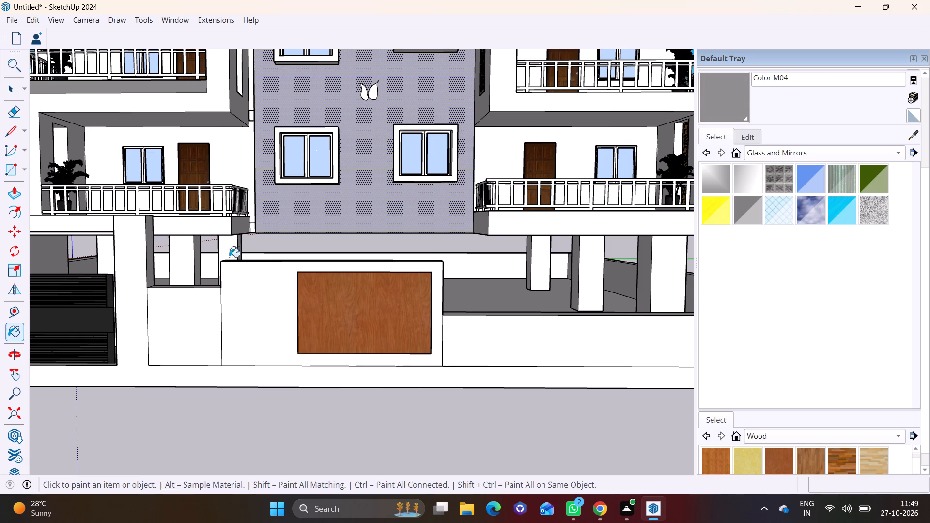
{"action": "left_click", "coordinate": [197, 305]}
{"action": "middle_click_drag", "start_coordinate": [201, 313], "coordinate": [193, 312]}
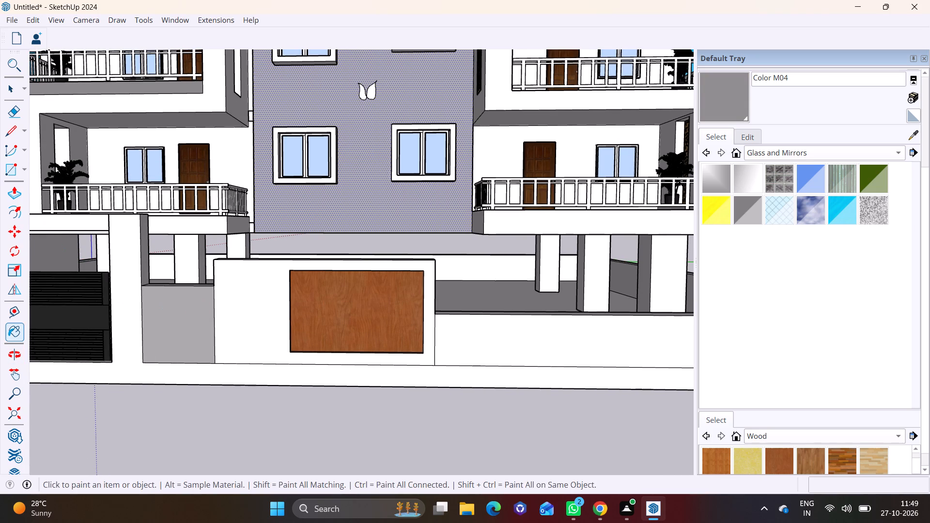
Draw a rectangle about 2' 1 3/8" by 3' 5 1/16" on the front face of the grey short wall section.
{"action": "left_click", "coordinate": [20, 170]}
{"action": "left_click", "coordinate": [26, 170]}
{"action": "left_click", "coordinate": [27, 178]}
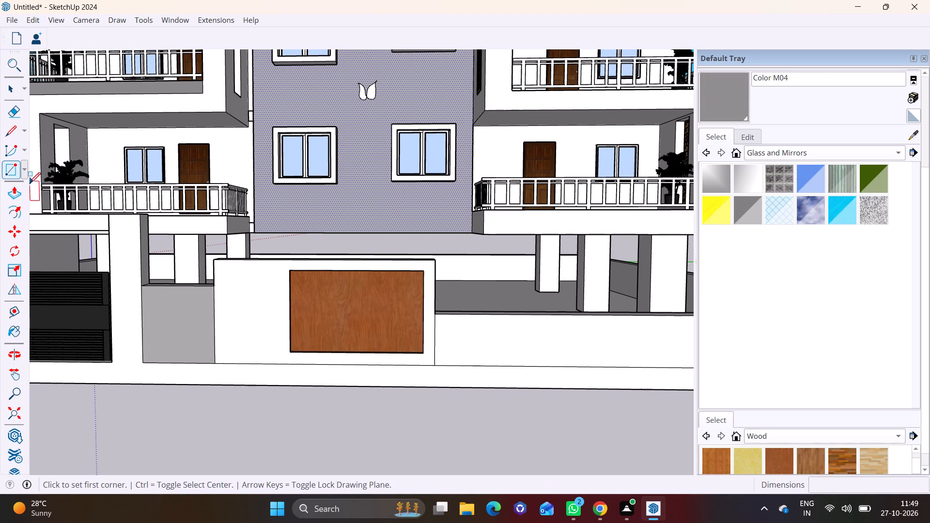
{"action": "left_click", "coordinate": [22, 168]}
{"action": "left_click", "coordinate": [30, 187]}
{"action": "scroll", "coordinate": [186, 348], "scroll_direction": "up", "scroll_amount": 2}
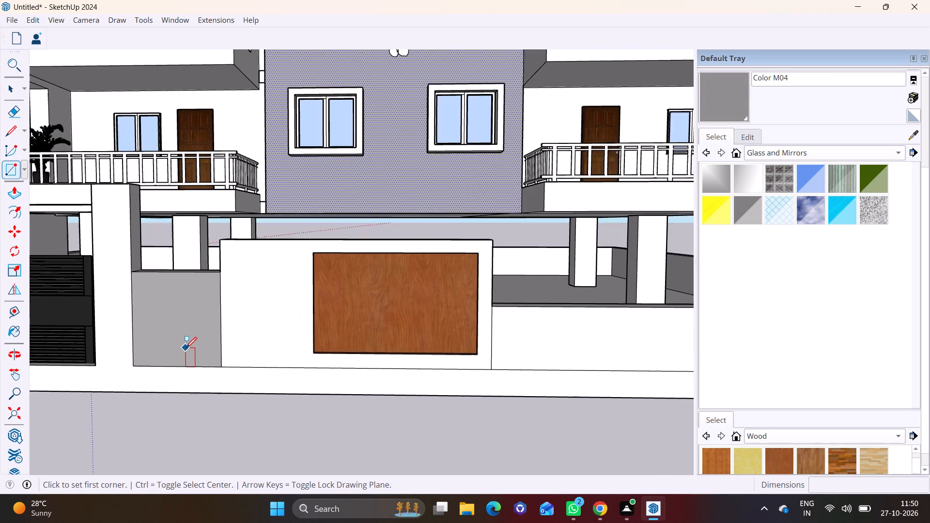
{"action": "scroll", "coordinate": [186, 348], "scroll_direction": "up", "scroll_amount": 5}
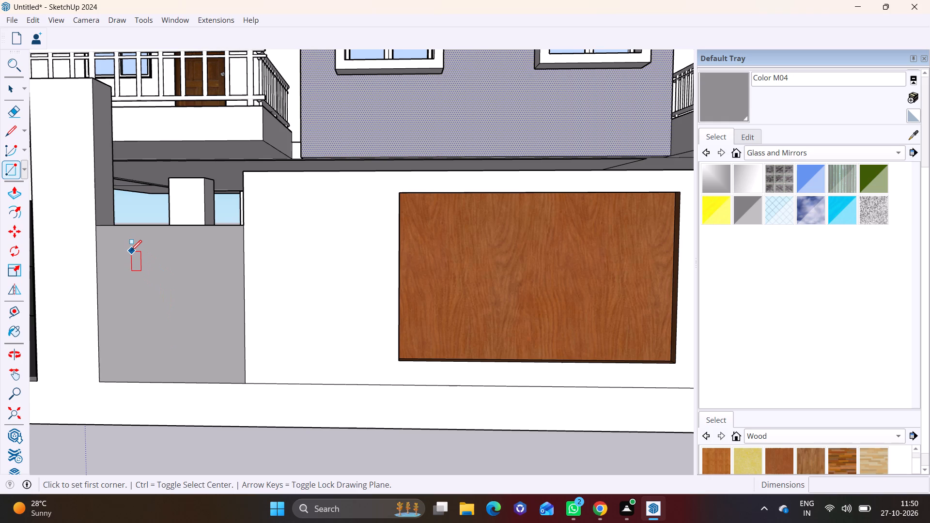
{"action": "left_click", "coordinate": [130, 249]}
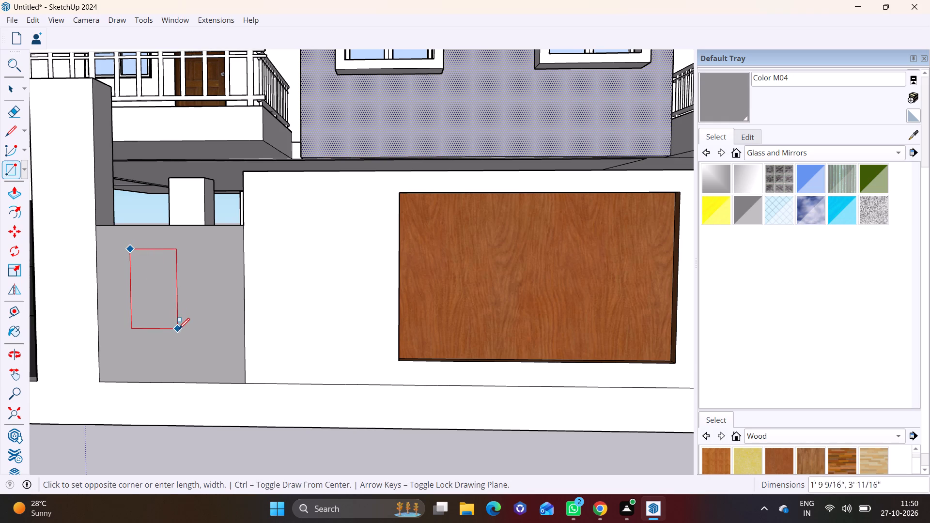
{"action": "left_click", "coordinate": [186, 335]}
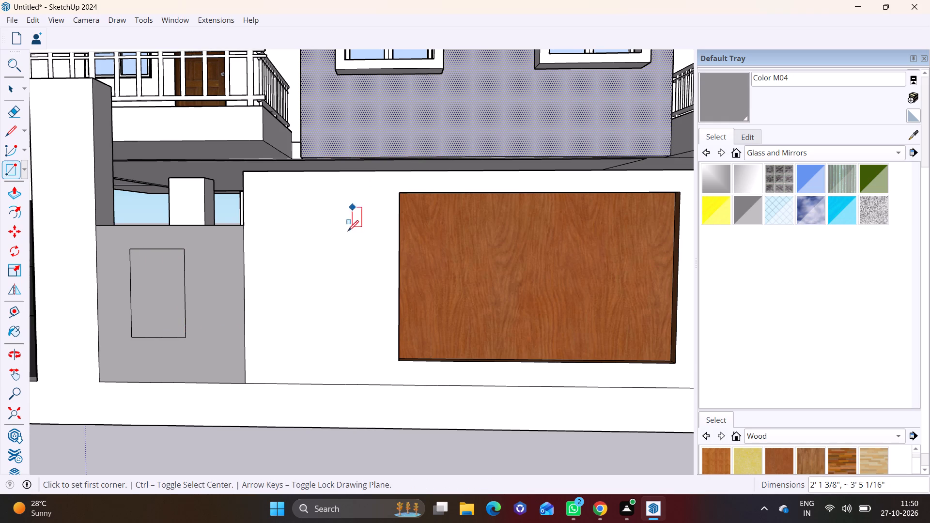
Sample the Default material from the panelled wall and paint the small rectangle on the grey section with it.
{"action": "left_click", "coordinate": [912, 131]}
{"action": "left_click", "coordinate": [368, 247]}
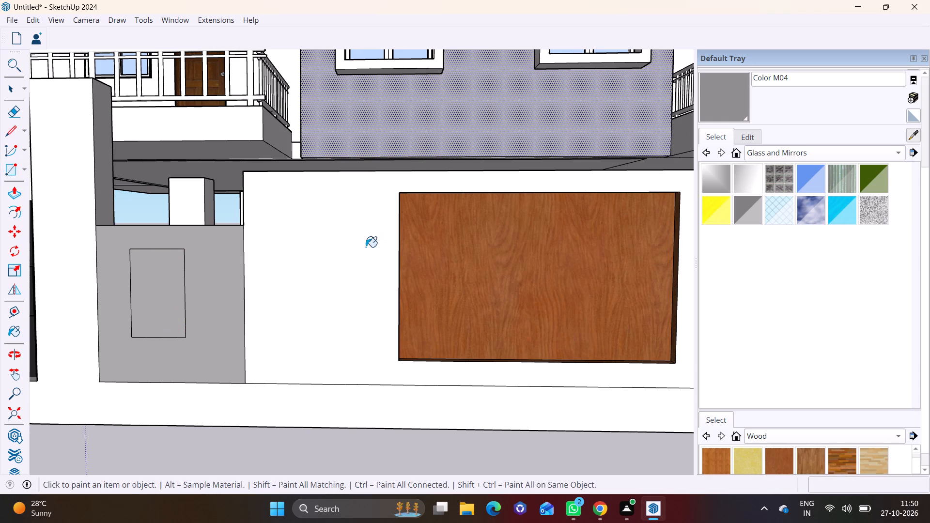
{"action": "left_click", "coordinate": [163, 287]}
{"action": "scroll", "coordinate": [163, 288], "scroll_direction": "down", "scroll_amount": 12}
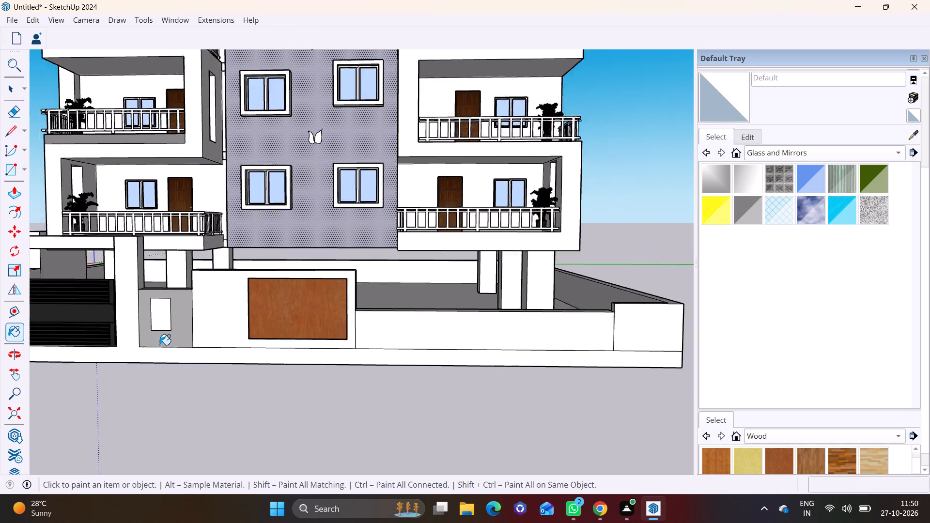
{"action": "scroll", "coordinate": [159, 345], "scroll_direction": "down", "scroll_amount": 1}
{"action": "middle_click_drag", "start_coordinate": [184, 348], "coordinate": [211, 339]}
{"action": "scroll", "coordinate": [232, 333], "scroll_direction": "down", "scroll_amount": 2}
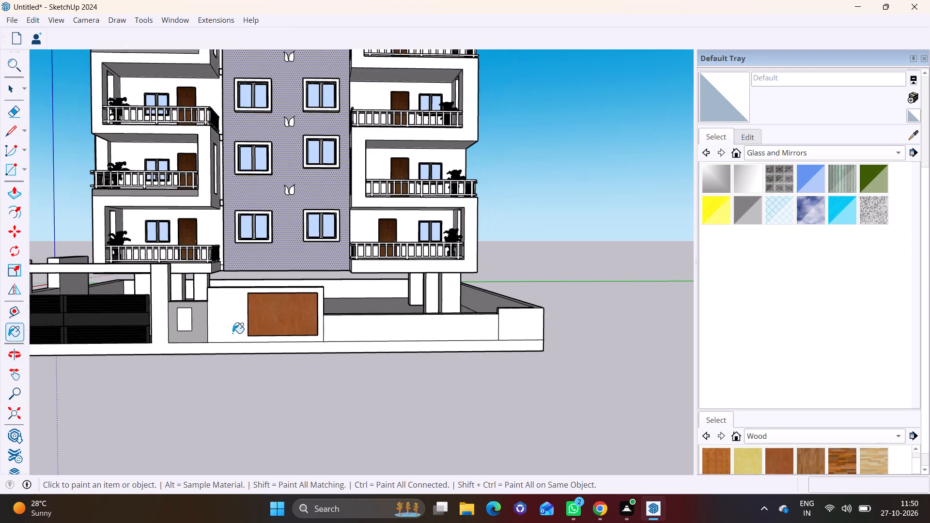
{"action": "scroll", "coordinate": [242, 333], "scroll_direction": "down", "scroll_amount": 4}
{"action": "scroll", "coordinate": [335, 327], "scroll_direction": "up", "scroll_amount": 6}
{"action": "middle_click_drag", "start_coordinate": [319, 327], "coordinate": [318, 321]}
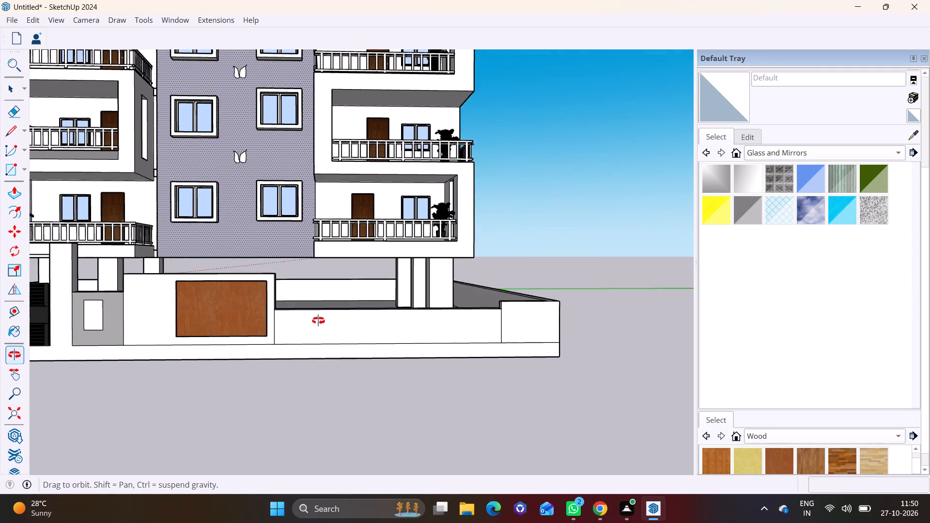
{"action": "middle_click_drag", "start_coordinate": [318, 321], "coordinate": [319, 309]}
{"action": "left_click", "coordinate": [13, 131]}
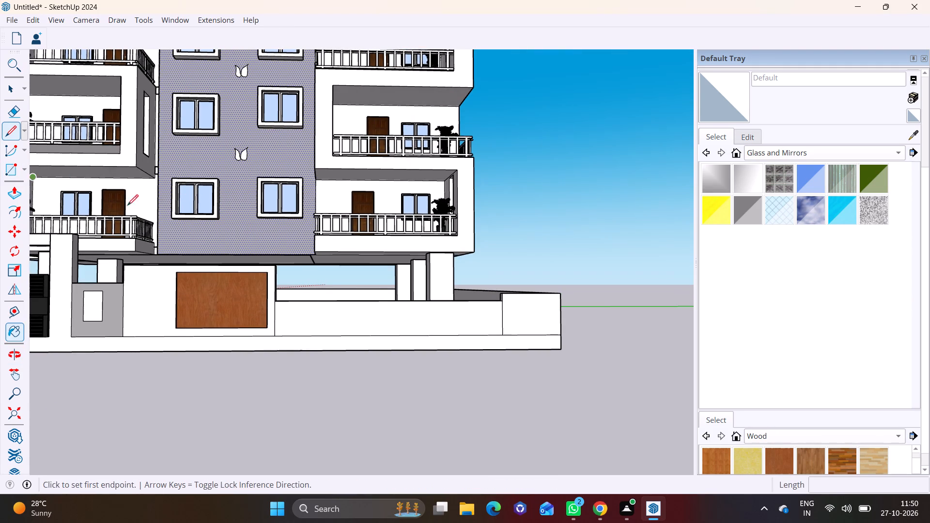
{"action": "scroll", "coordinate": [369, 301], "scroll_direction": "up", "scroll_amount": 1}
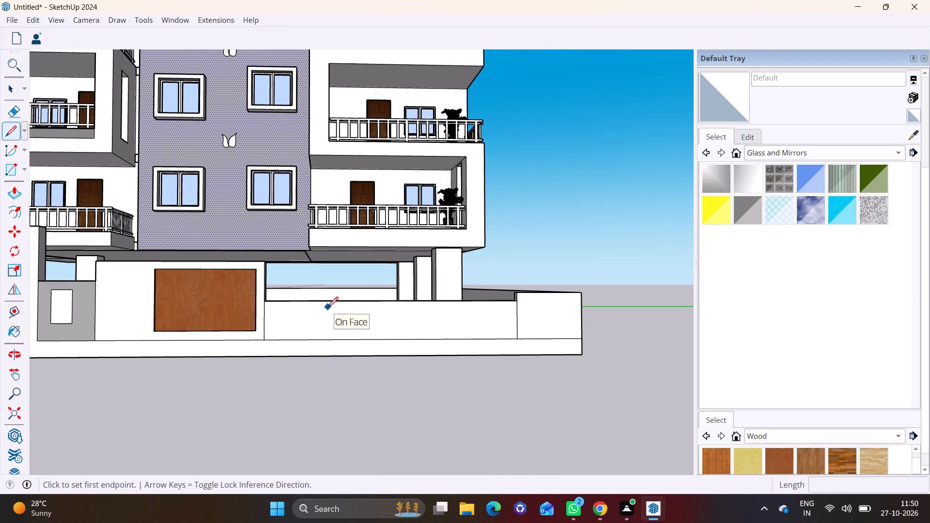
Raise the top face of the long low front wall section by about 10 9/16" with Push/Pull, level with the corner wall.
{"action": "middle_click_drag", "start_coordinate": [325, 307], "coordinate": [279, 365]}
{"action": "scroll", "coordinate": [279, 365], "scroll_direction": "down", "scroll_amount": 2}
{"action": "middle_click_drag", "start_coordinate": [304, 343], "coordinate": [278, 384]}
{"action": "scroll", "coordinate": [290, 374], "scroll_direction": "up", "scroll_amount": 2}
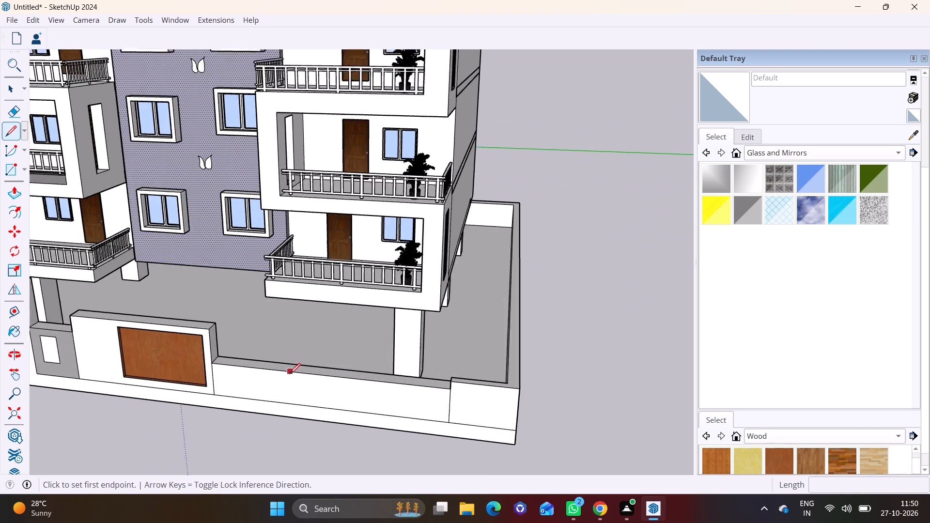
{"action": "scroll", "coordinate": [290, 374], "scroll_direction": "up", "scroll_amount": 3}
{"action": "left_click", "coordinate": [12, 91]}
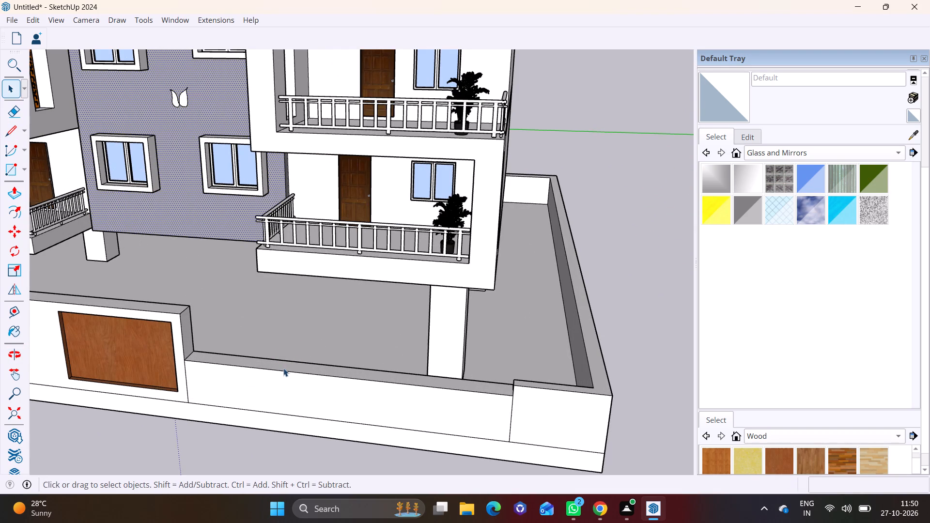
{"action": "left_click", "coordinate": [285, 366]}
{"action": "scroll", "coordinate": [287, 366], "scroll_direction": "down", "scroll_amount": 2}
{"action": "middle_click_drag", "start_coordinate": [307, 376], "coordinate": [449, 398]}
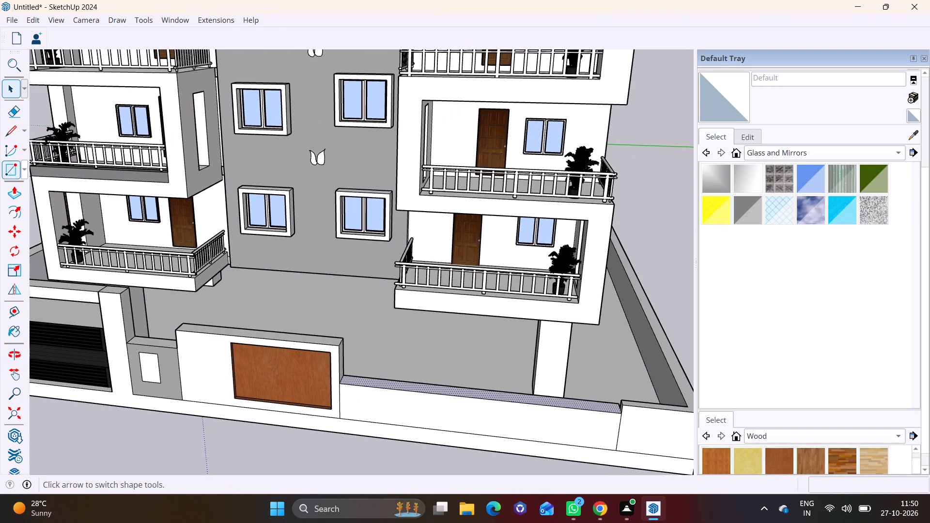
{"action": "left_click", "coordinate": [12, 187]}
{"action": "left_click", "coordinate": [371, 380]}
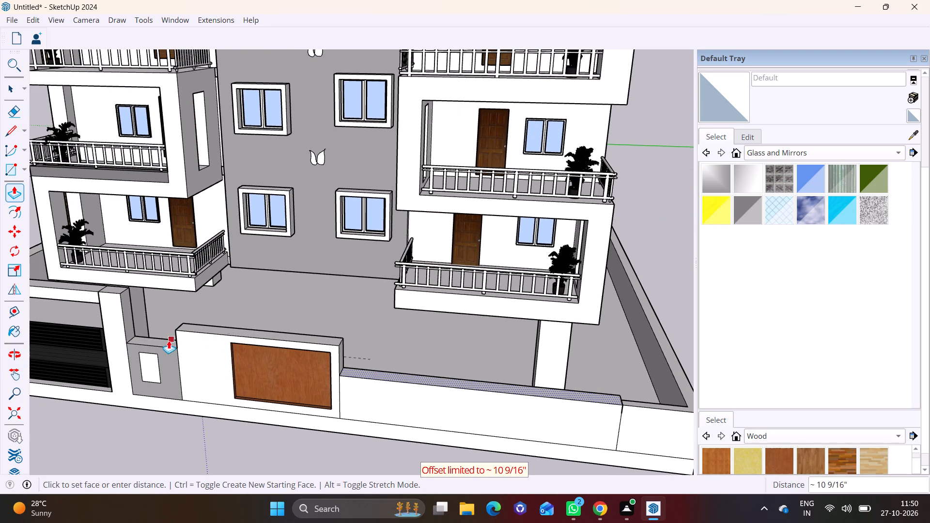
{"action": "left_click", "coordinate": [166, 344]}
Sample Color M04 from the building's facade and paint the long low wall section's front face with it.
{"action": "scroll", "coordinate": [436, 414], "scroll_direction": "down", "scroll_amount": 1}
{"action": "middle_click_drag", "start_coordinate": [449, 416], "coordinate": [407, 366]}
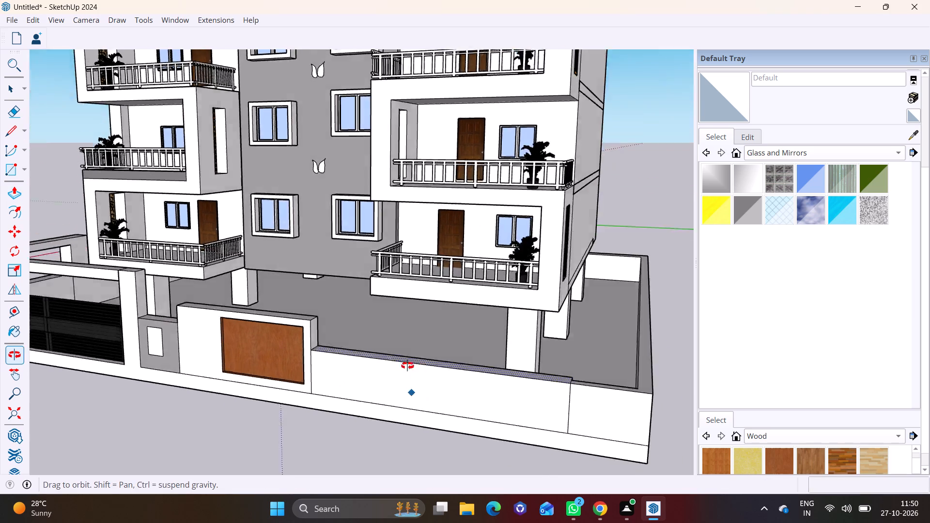
{"action": "middle_click_drag", "start_coordinate": [407, 366], "coordinate": [440, 352]}
{"action": "middle_click_drag", "start_coordinate": [422, 359], "coordinate": [285, 367], "text": "shift"}
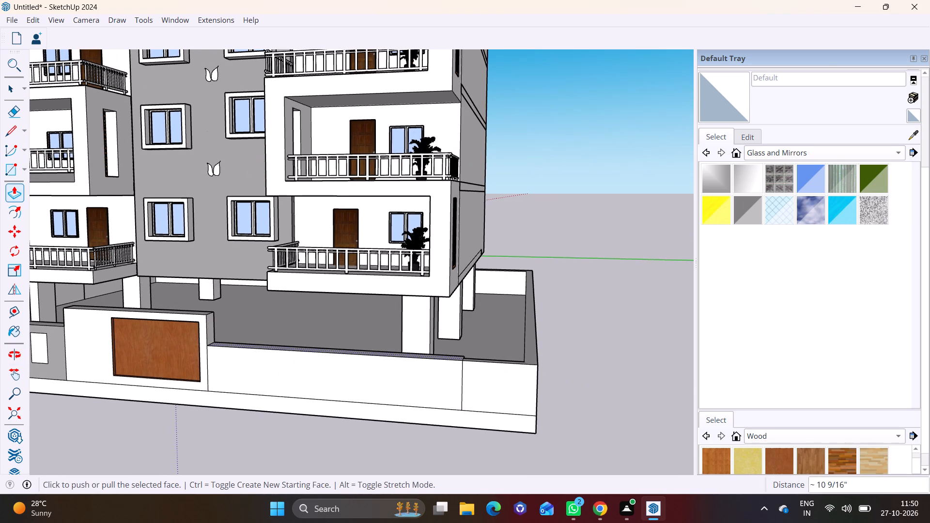
{"action": "left_click", "coordinate": [13, 87]}
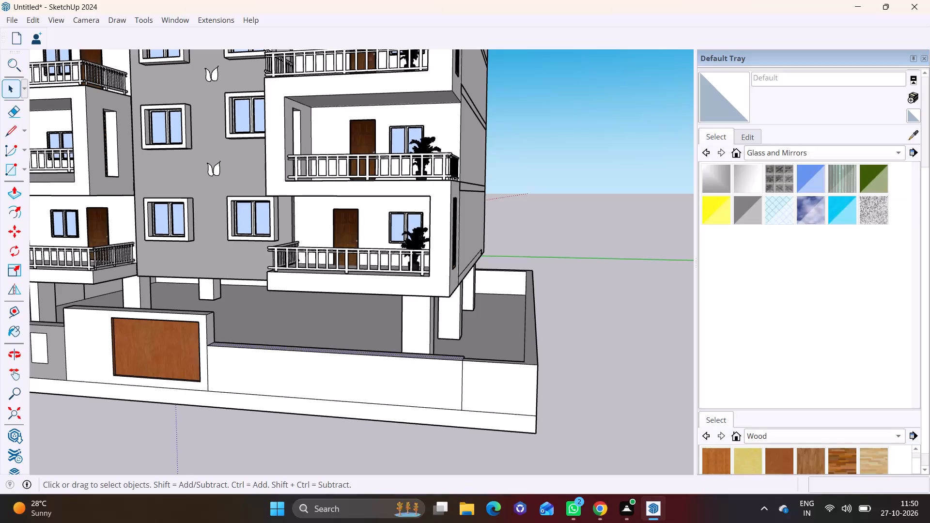
{"action": "left_click", "coordinate": [914, 138]}
{"action": "left_click", "coordinate": [220, 252]}
{"action": "left_click", "coordinate": [272, 366]}
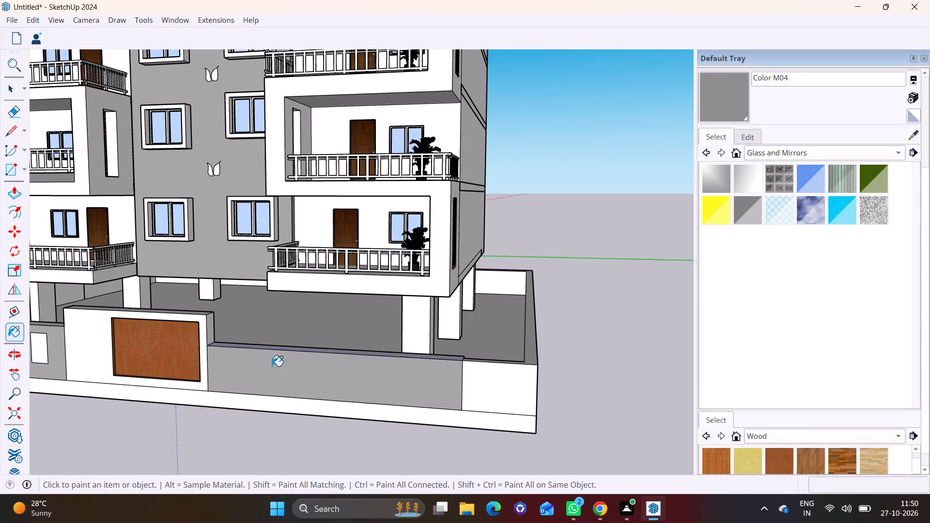
Draw a rectangle about 3' 3 1/4" by 3' 6 11/16" on the long low grey wall section's front face, beside the wood-panelled wall.
{"action": "scroll", "coordinate": [275, 367], "scroll_direction": "down", "scroll_amount": 2}
{"action": "left_click", "coordinate": [23, 167]}
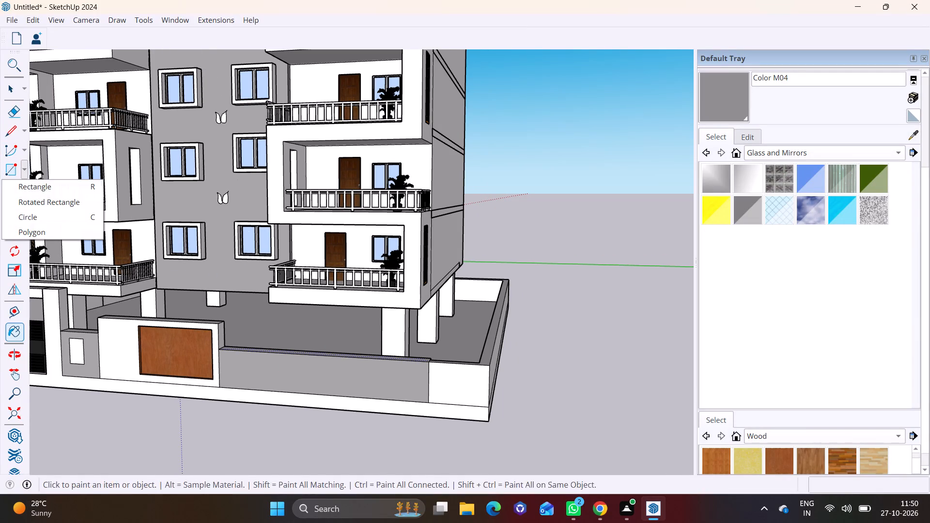
{"action": "left_click", "coordinate": [34, 186]}
{"action": "scroll", "coordinate": [241, 362], "scroll_direction": "up", "scroll_amount": 5}
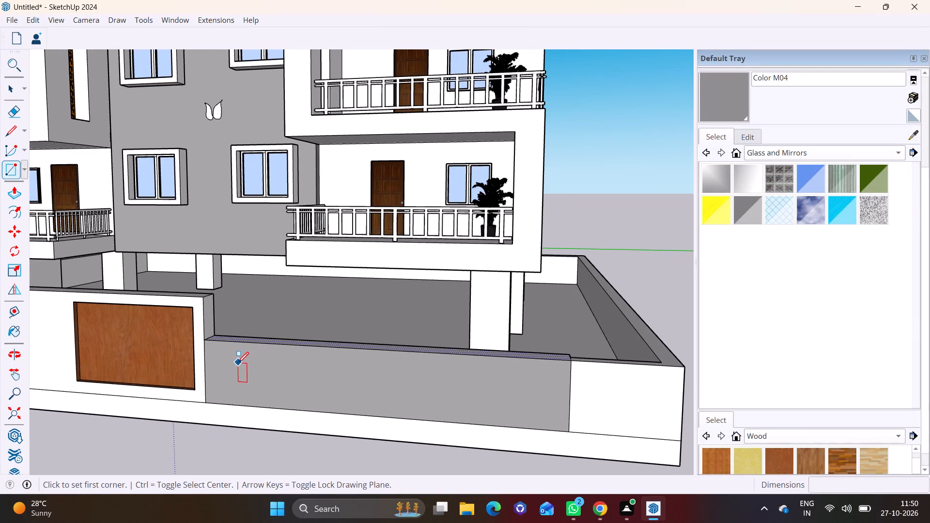
{"action": "scroll", "coordinate": [238, 363], "scroll_direction": "up", "scroll_amount": 1}
{"action": "middle_click_drag", "start_coordinate": [248, 345], "coordinate": [263, 334]}
{"action": "scroll", "coordinate": [263, 338], "scroll_direction": "up", "scroll_amount": 2}
{"action": "left_click", "coordinate": [226, 346]}
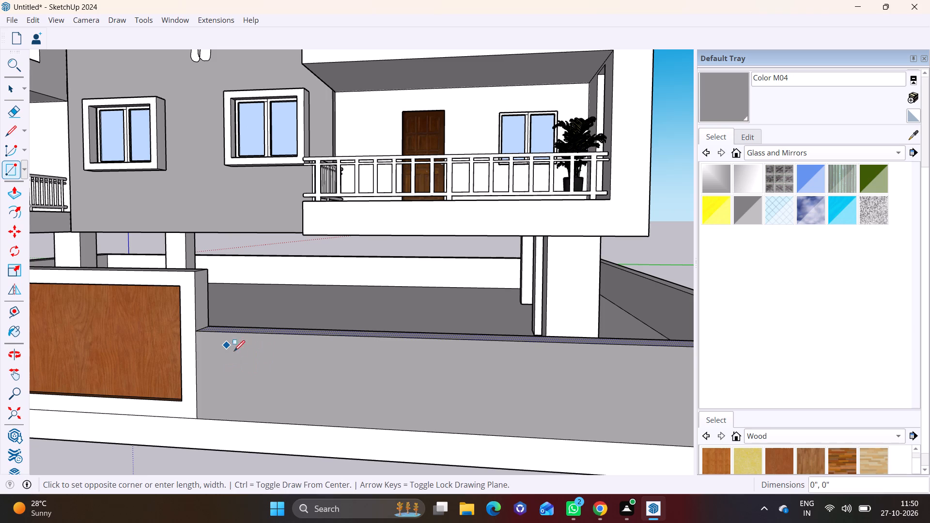
{"action": "left_click", "coordinate": [285, 414]}
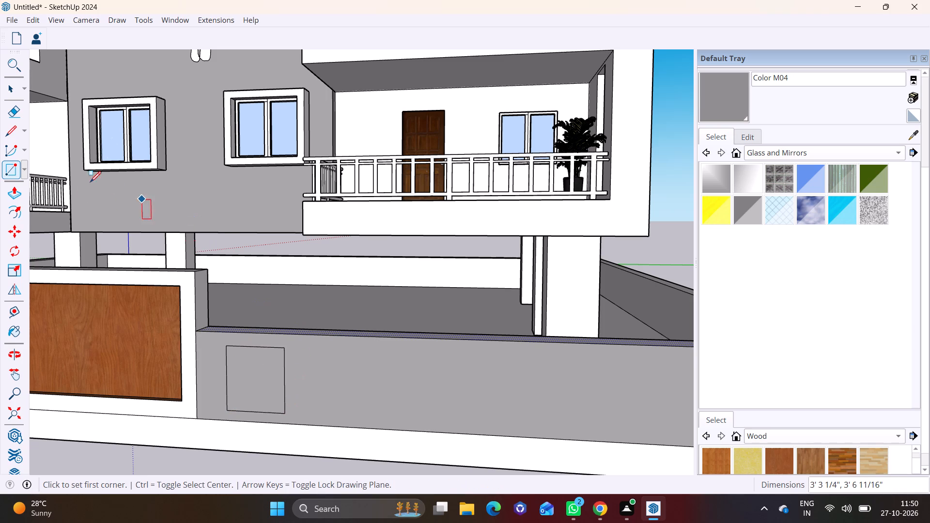
Sample the Default material from the building's white balcony wall, paint the new rectangle with it, and clear the selection.
{"action": "left_click", "coordinate": [917, 139]}
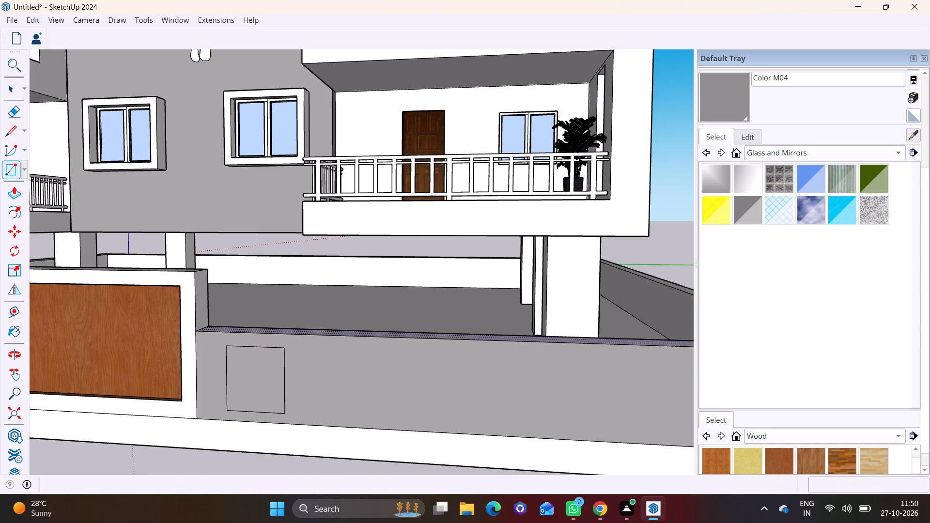
{"action": "left_click", "coordinate": [493, 122]}
{"action": "left_click", "coordinate": [268, 388]}
{"action": "scroll", "coordinate": [269, 387], "scroll_direction": "down", "scroll_amount": 2}
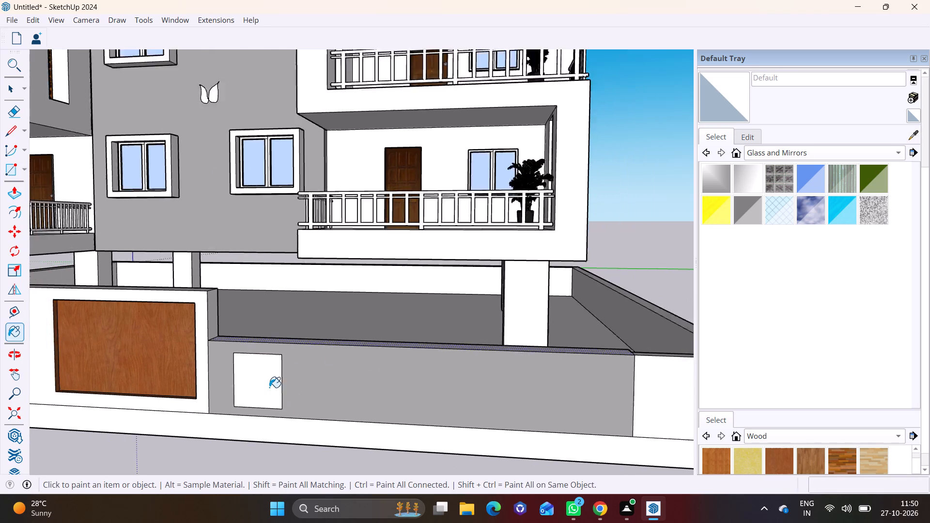
{"action": "scroll", "coordinate": [269, 387], "scroll_direction": "down", "scroll_amount": 9}
{"action": "key", "text": "space"}
{"action": "left_click", "coordinate": [512, 377]}
Examine the whole building and its boundary walls from several sides, finishing on a corner view of the gate and both panelled walls.
{"action": "scroll", "coordinate": [0, 399], "scroll_direction": "down", "scroll_amount": 6}
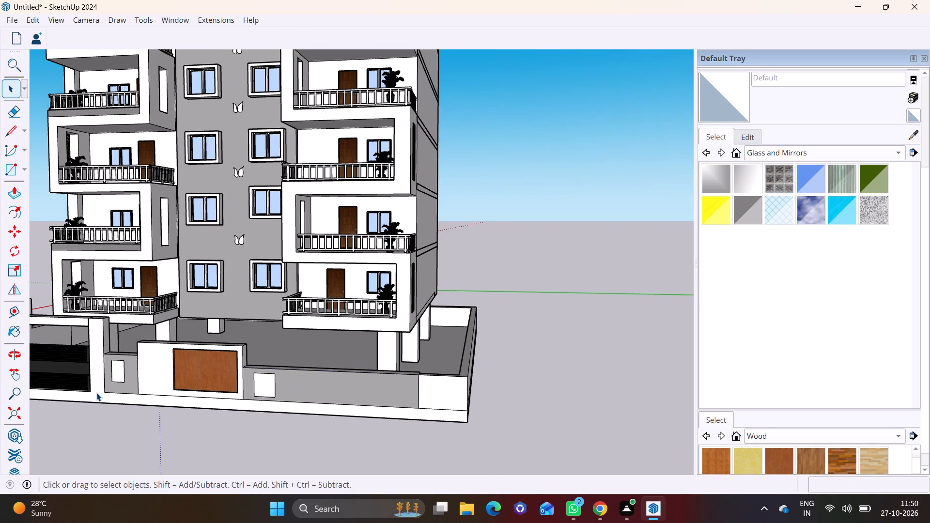
{"action": "scroll", "coordinate": [96, 393], "scroll_direction": "down", "scroll_amount": 4}
{"action": "middle_click_drag", "start_coordinate": [151, 399], "coordinate": [339, 400]}
{"action": "scroll", "coordinate": [339, 400], "scroll_direction": "down", "scroll_amount": 4}
{"action": "middle_click_drag", "start_coordinate": [268, 409], "coordinate": [379, 354], "text": "shift"}
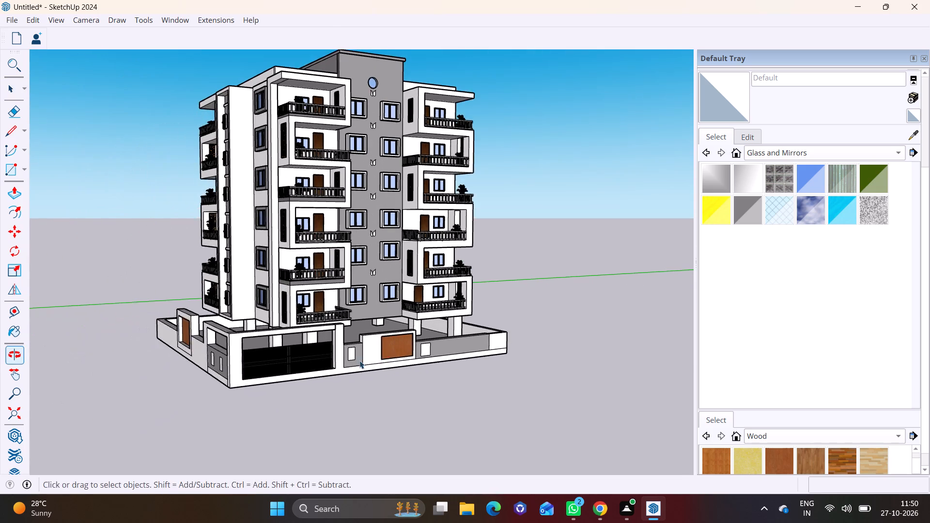
{"action": "middle_click_drag", "start_coordinate": [253, 391], "coordinate": [380, 393]}
{"action": "scroll", "coordinate": [365, 352], "scroll_direction": "down", "scroll_amount": 4}
{"action": "middle_click_drag", "start_coordinate": [382, 358], "coordinate": [362, 393]}
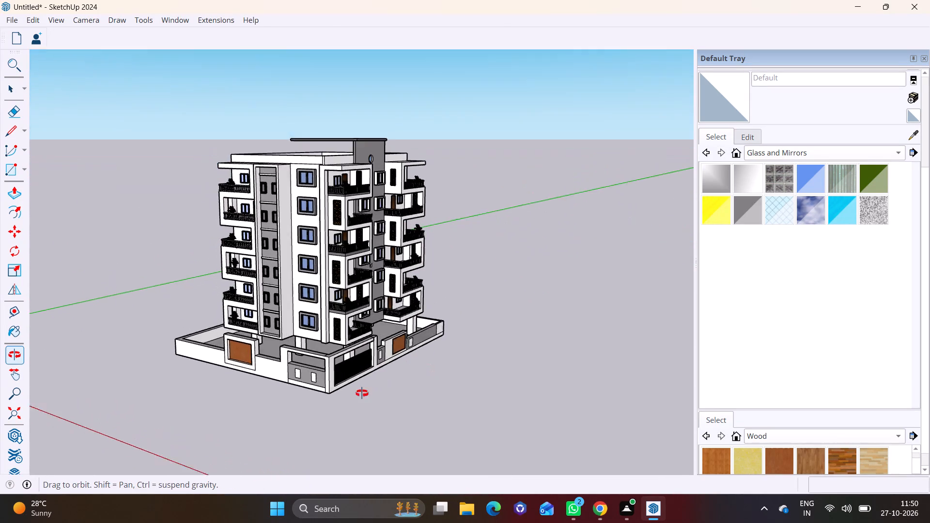
{"action": "middle_click_drag", "start_coordinate": [362, 393], "coordinate": [356, 390]}
{"action": "middle_click_drag", "start_coordinate": [397, 330], "coordinate": [472, 393], "text": "shift"}
{"action": "scroll", "coordinate": [461, 394], "scroll_direction": "up", "scroll_amount": 2}
{"action": "middle_click_drag", "start_coordinate": [454, 393], "coordinate": [437, 369], "text": "shift"}
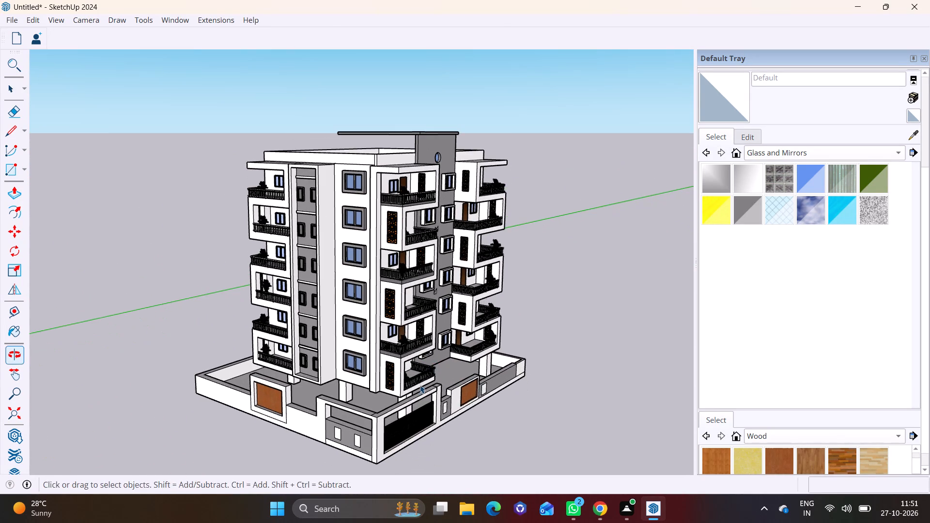
{"action": "middle_click_drag", "start_coordinate": [420, 385], "coordinate": [421, 359]}
{"action": "scroll", "coordinate": [429, 379], "scroll_direction": "up", "scroll_amount": 1}
{"action": "middle_click_drag", "start_coordinate": [429, 379], "coordinate": [428, 369]}
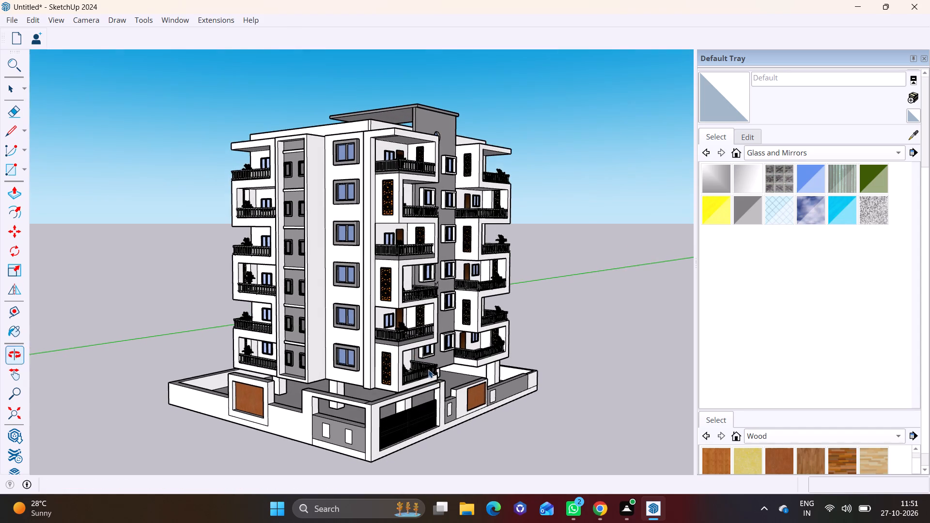
{"action": "middle_click_drag", "start_coordinate": [427, 373], "coordinate": [429, 392], "text": "shift"}
{"action": "middle_click_drag", "start_coordinate": [419, 404], "coordinate": [400, 390]}
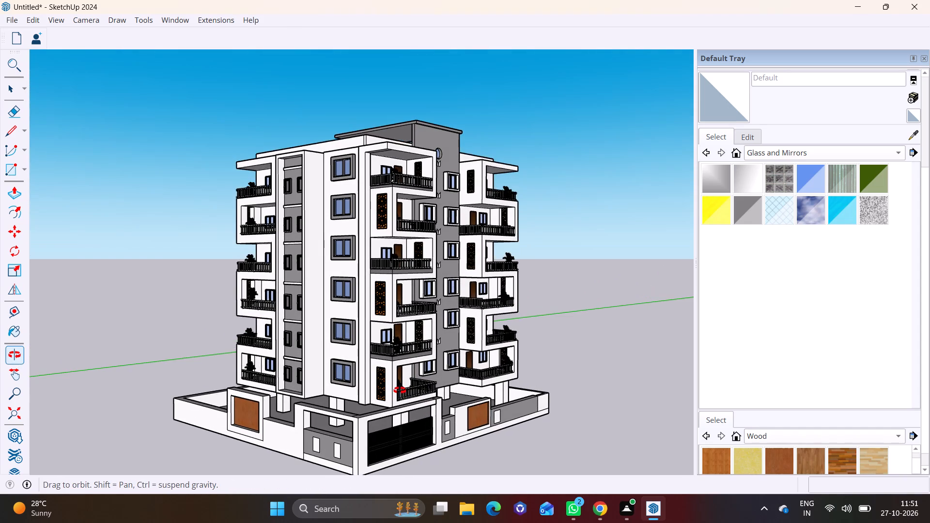
{"action": "middle_click_drag", "start_coordinate": [400, 390], "coordinate": [401, 386]}
{"action": "middle_click_drag", "start_coordinate": [403, 392], "coordinate": [406, 378], "text": "shift"}
Save the model to the Desktop as AE in SketchUp Models (*.skp) format.
{"action": "key", "text": "ctrl+s"}
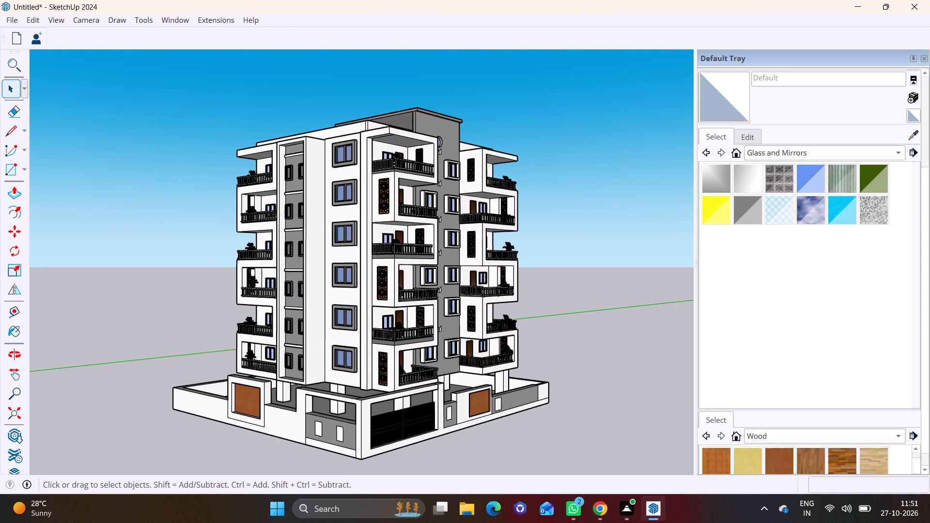
{"action": "key", "text": "BackSpace"}
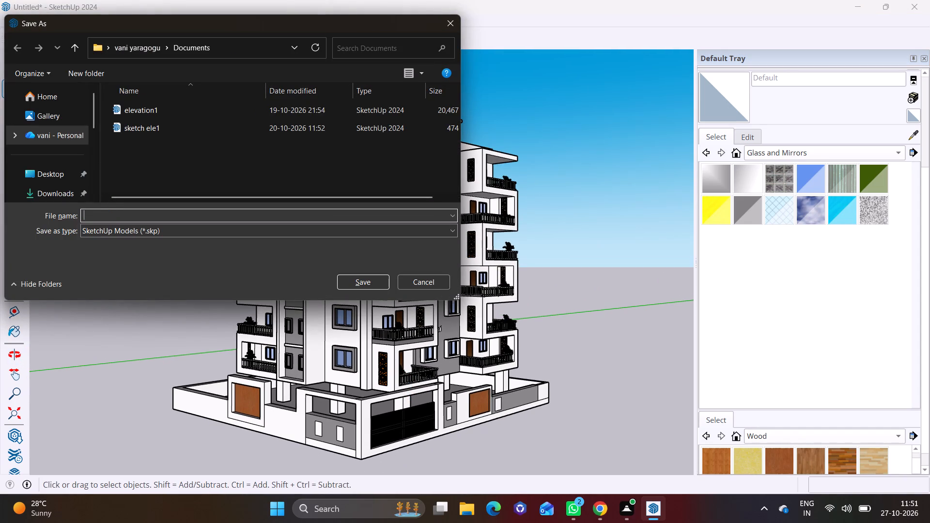
{"action": "type", "text": "AE"}
{"action": "left_click", "coordinate": [45, 175]}
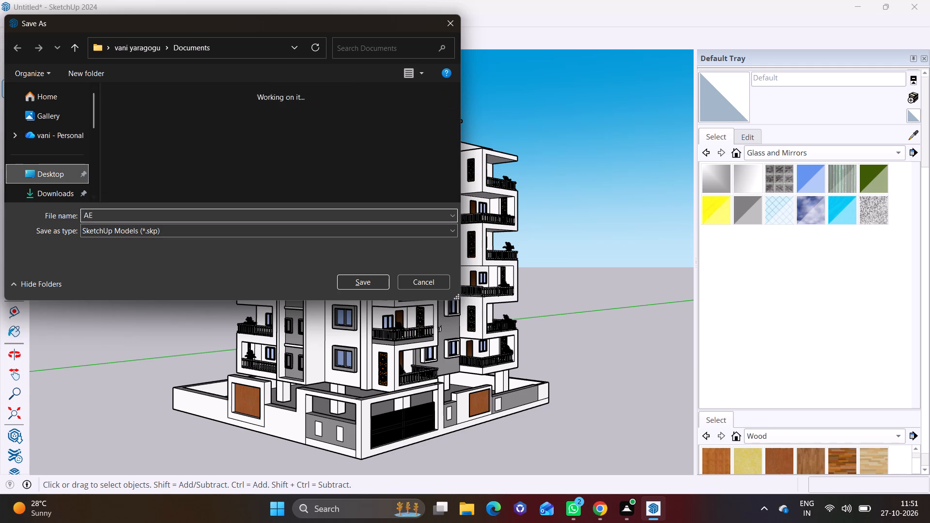
{"action": "left_click", "coordinate": [346, 283]}
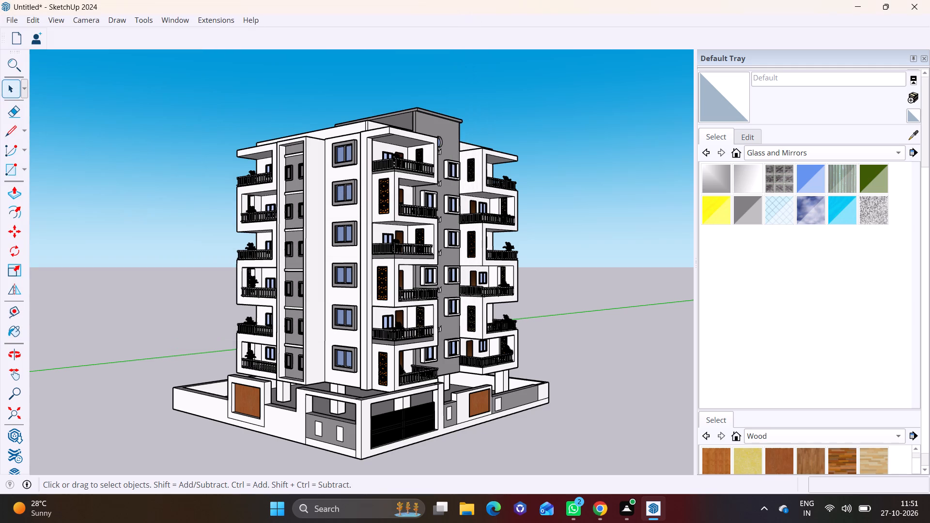
Print the current view with Microsoft Print to PDF and save it to the Desktop as AE2.
{"action": "key", "text": "ctrl+p"}
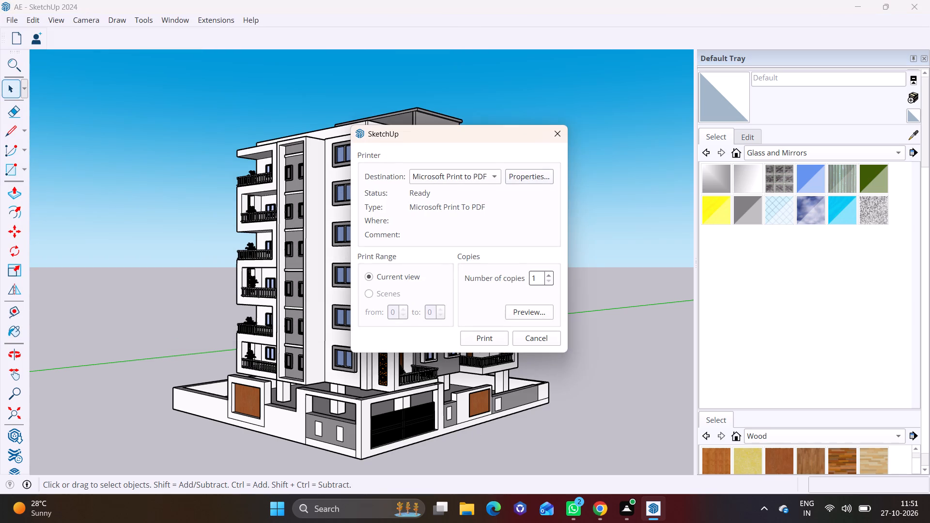
{"action": "left_click", "coordinate": [485, 337]}
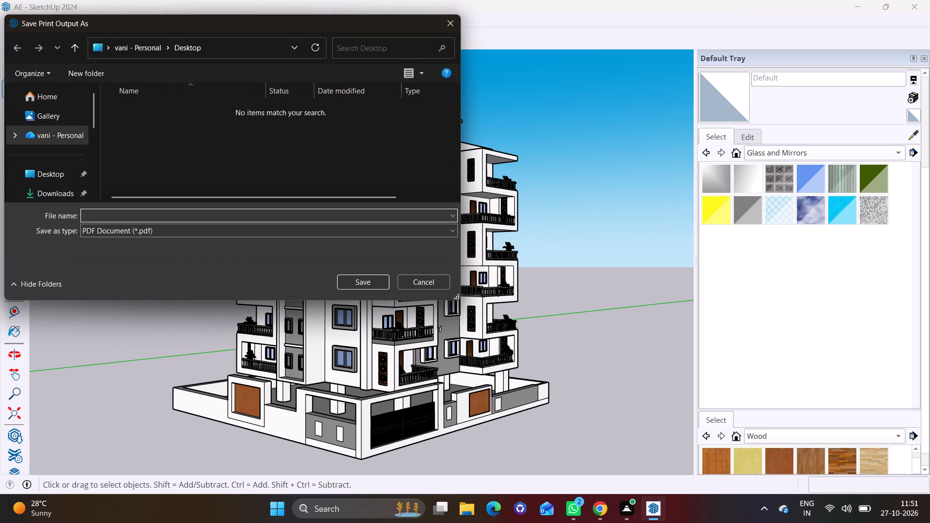
{"action": "type", "text": "AE2"}
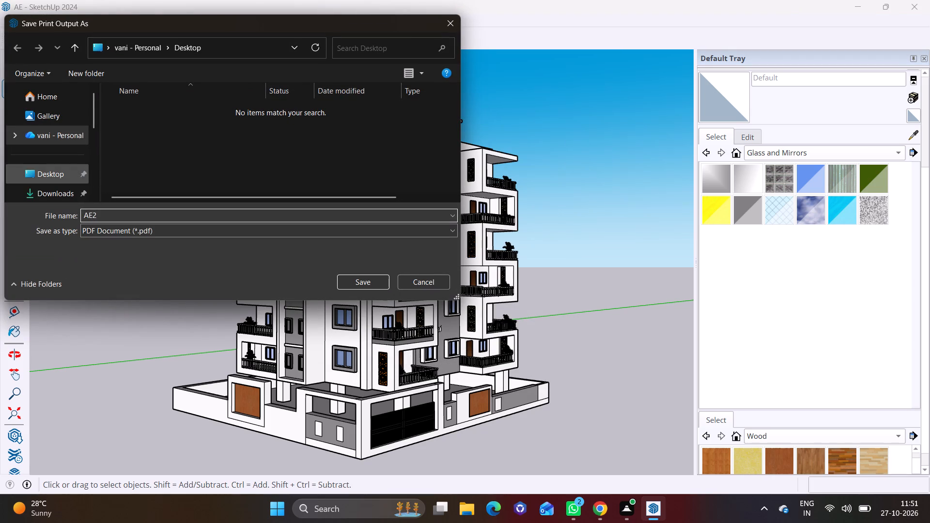
{"action": "left_click", "coordinate": [65, 176]}
{"action": "left_click", "coordinate": [371, 284]}
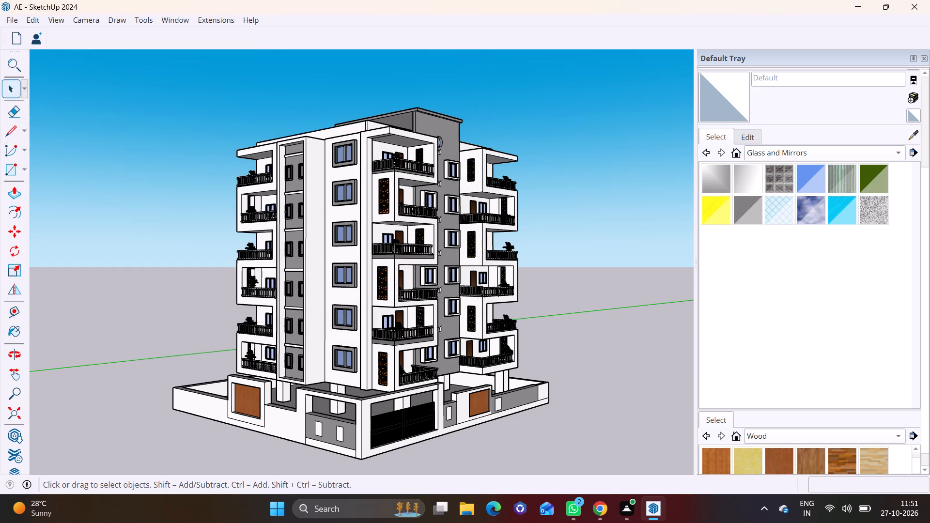